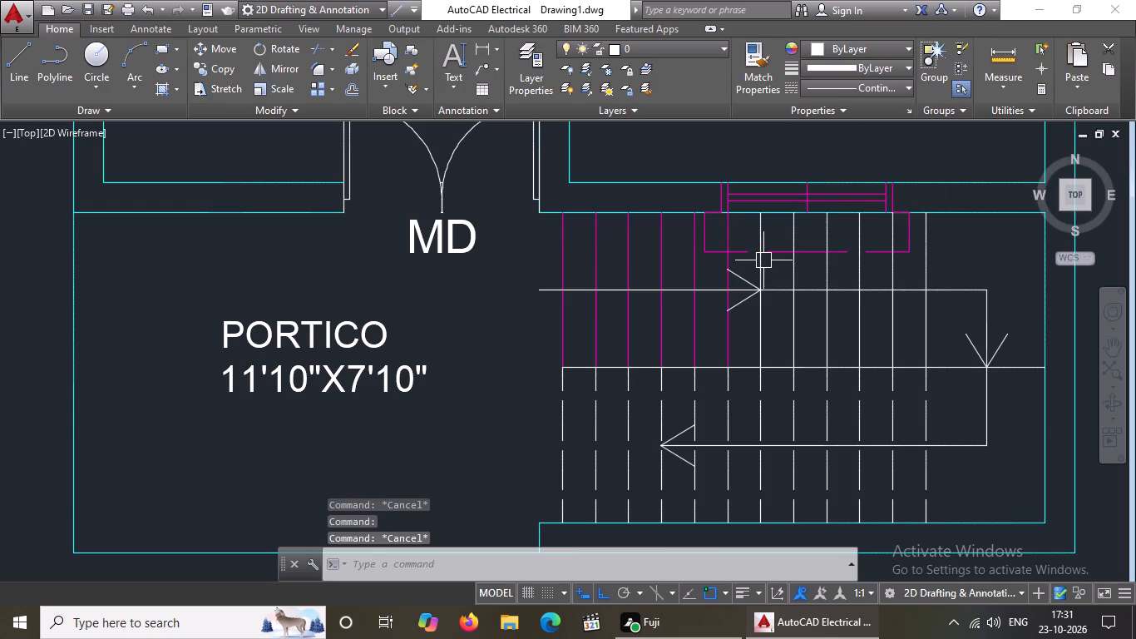
# Change the seventh, eighth and ninth solid tread lines of the upper stair flight, counting from the portico, to colour 220.
pyautogui.click(763, 260)
pyautogui.click(848, 45)
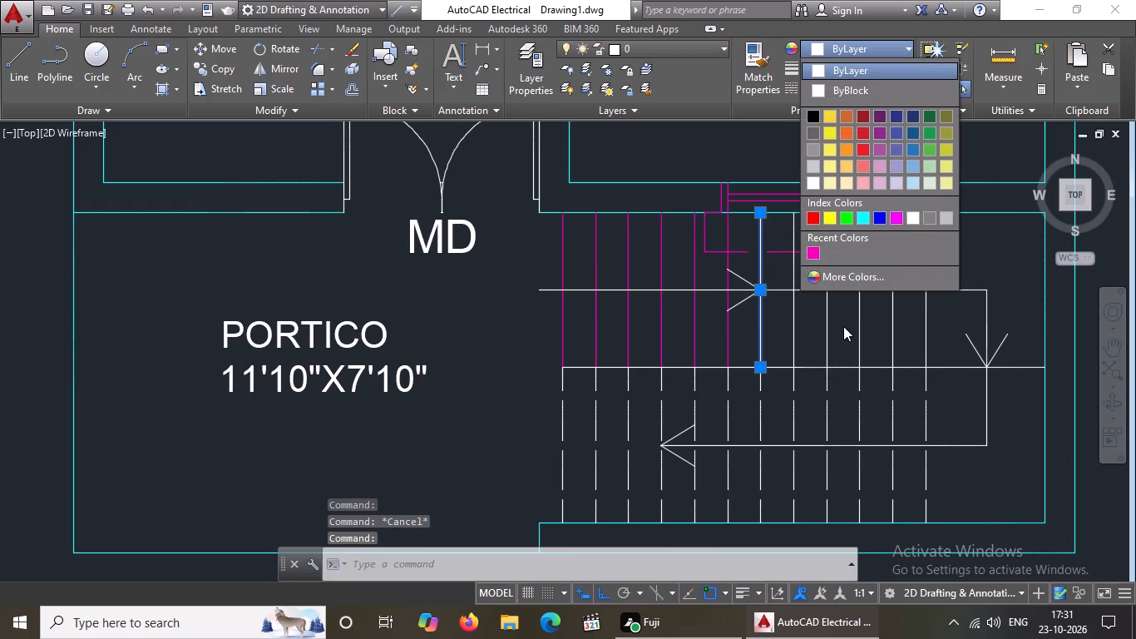
pyautogui.click(808, 257)
pyautogui.press('Escape')
pyautogui.click(799, 335)
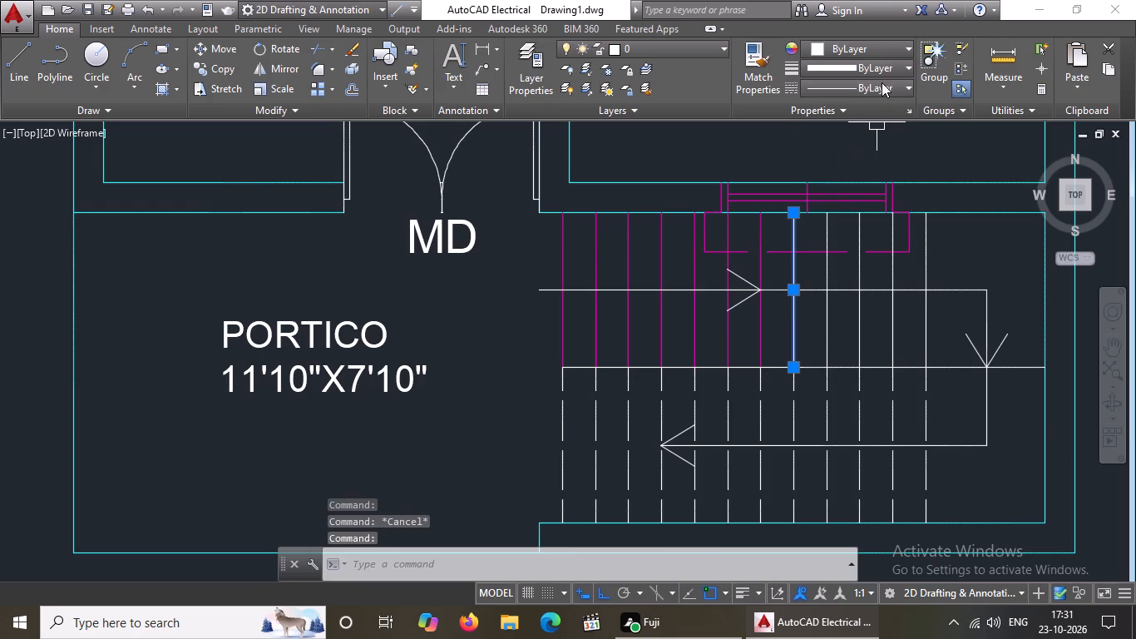
pyautogui.click(876, 35)
pyautogui.click(874, 52)
pyautogui.click(812, 250)
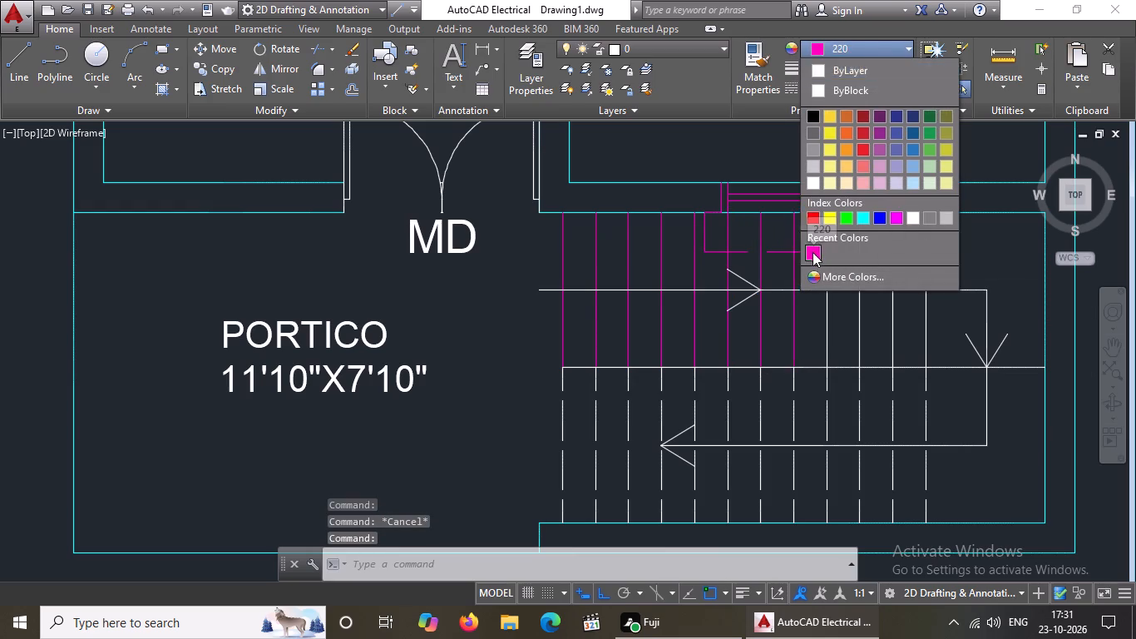
pyautogui.press('Escape')
pyautogui.click(821, 335)
pyautogui.click(852, 47)
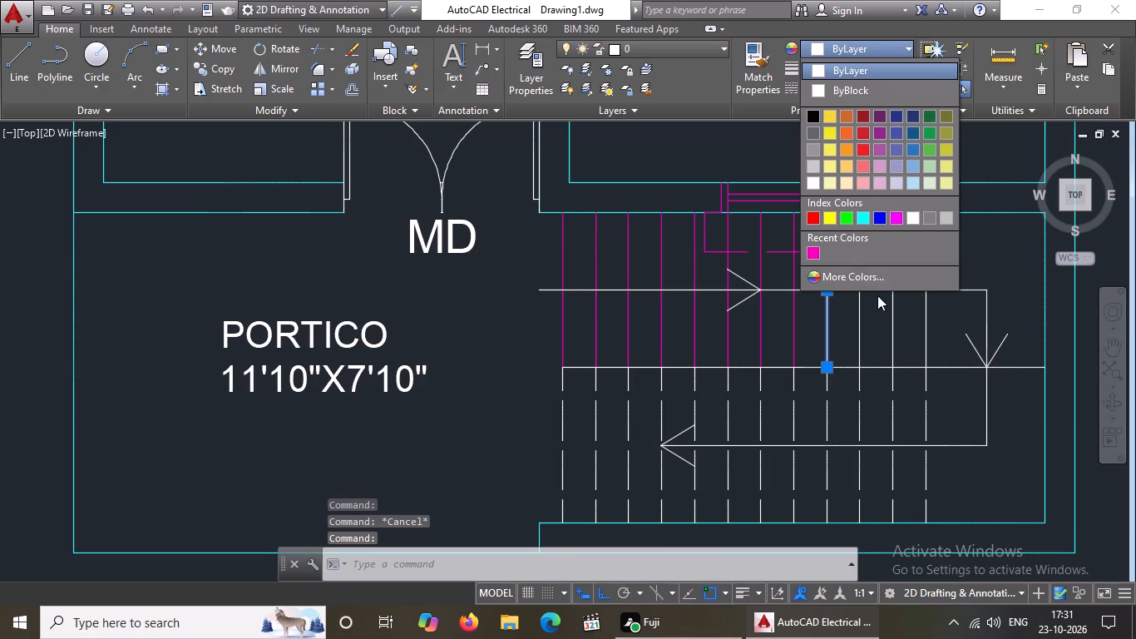
pyautogui.click(809, 245)
pyautogui.press('Escape')
# Recolour the last three white solid tread lines of the upper flight, nearest the landing, to colour 220.
pyautogui.click(857, 329)
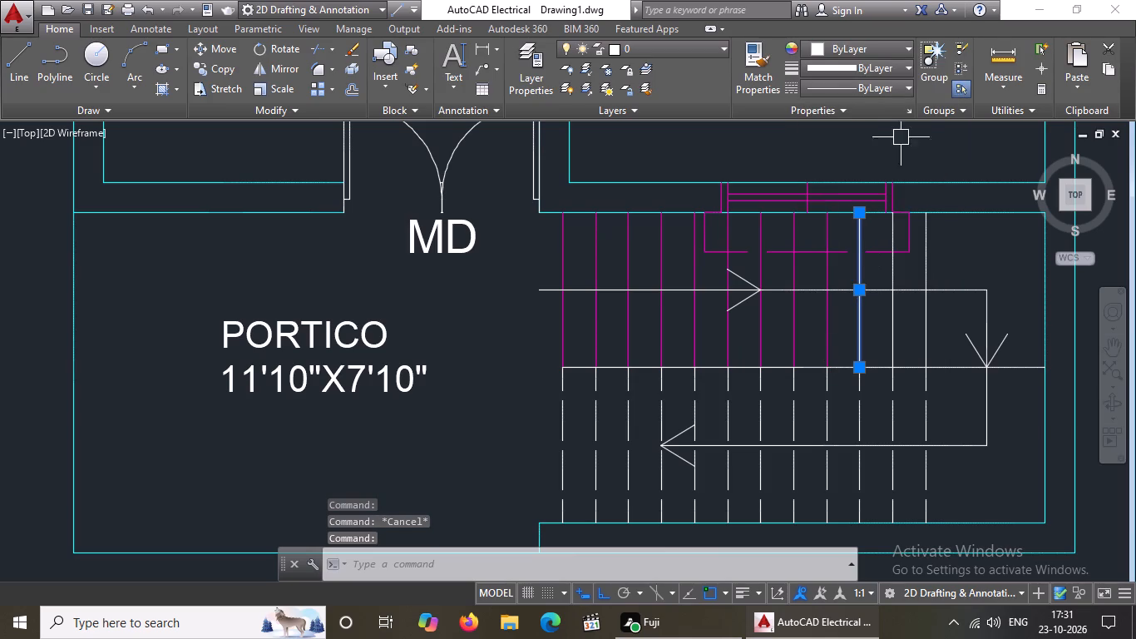
pyautogui.click(892, 51)
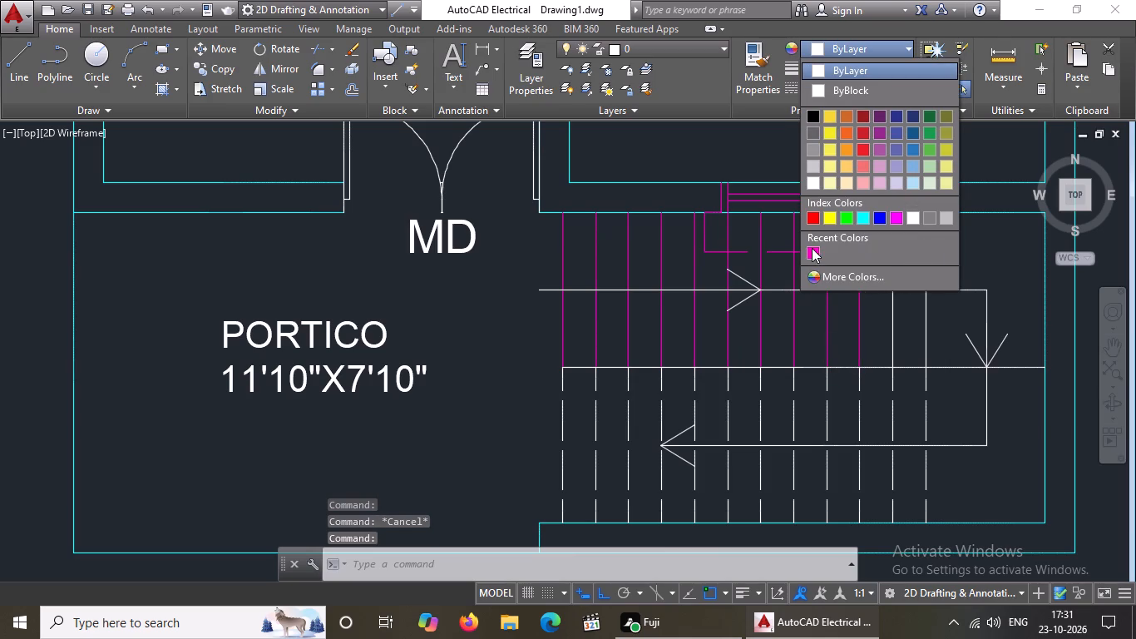
pyautogui.click(812, 248)
pyautogui.press('Escape')
pyautogui.click(888, 274)
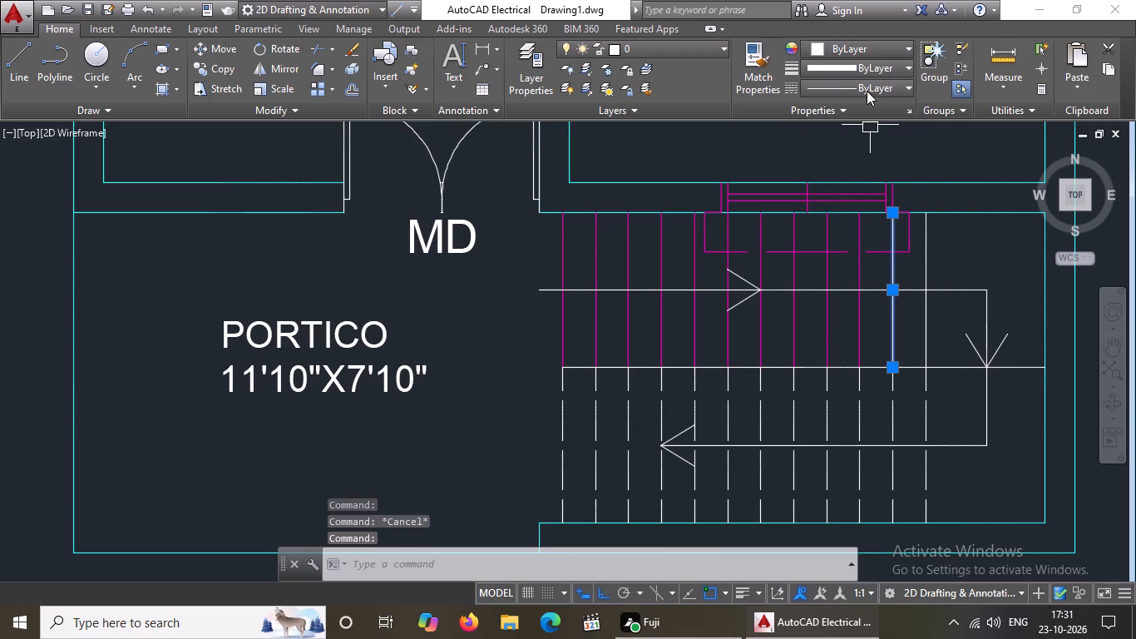
pyautogui.moveTo(857, 47); pyautogui.dragTo(862, 60)
pyautogui.click(860, 46)
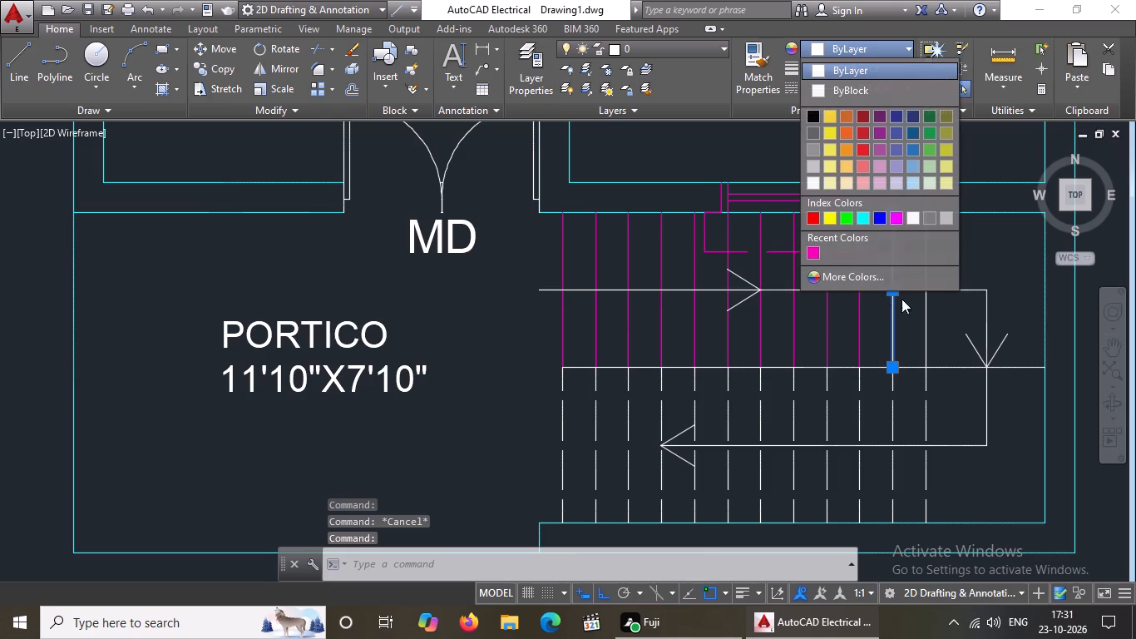
pyautogui.click(816, 249)
pyautogui.press('Escape')
pyautogui.click(930, 341)
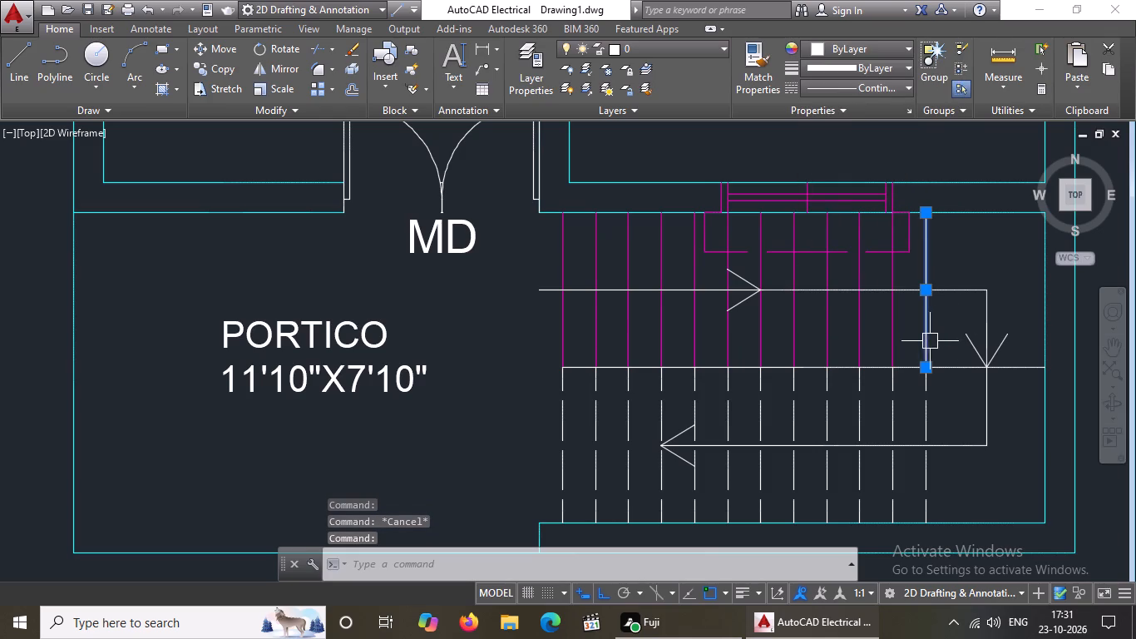
pyautogui.moveTo(874, 45); pyautogui.dragTo(875, 72)
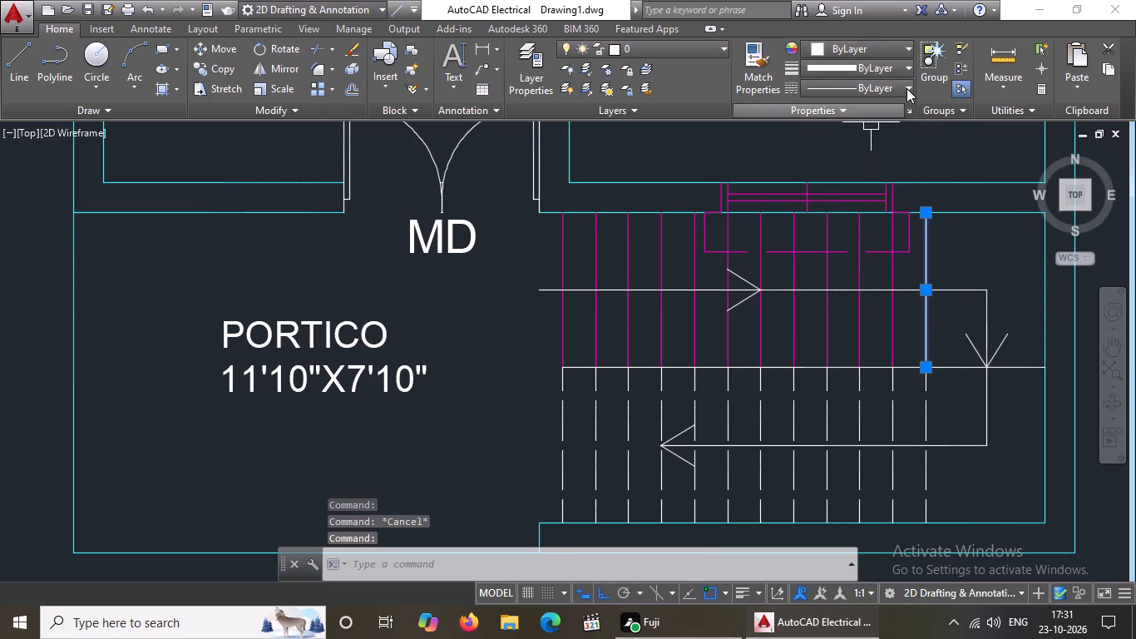
pyautogui.click(900, 42)
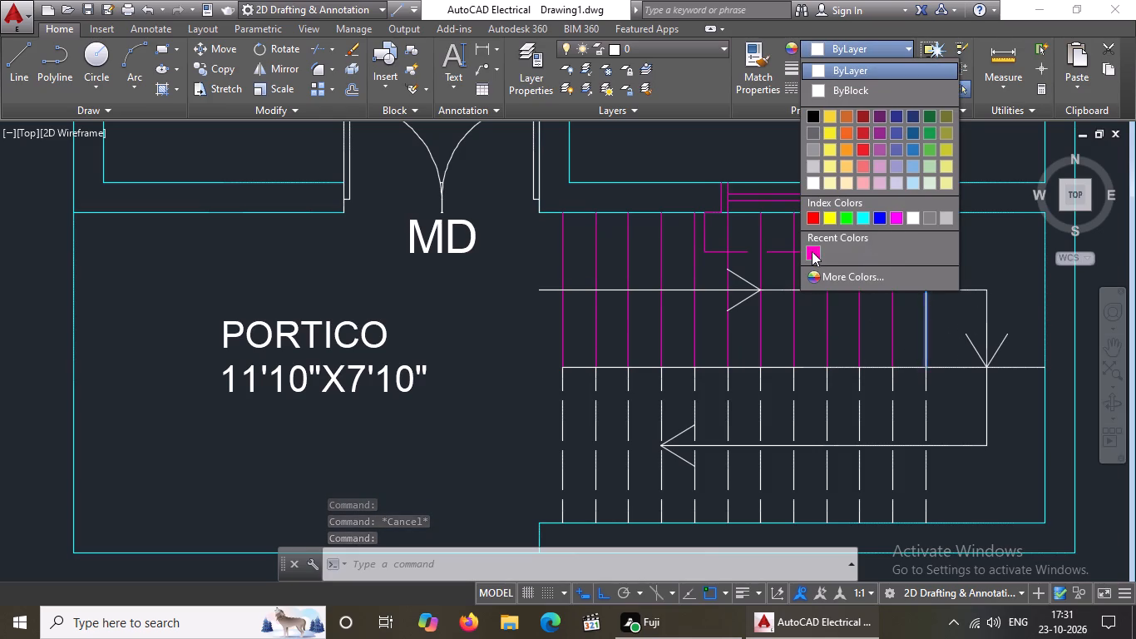
pyautogui.click(812, 250)
pyautogui.press('Escape')
# Set the horizontal line dividing the two stair flights to colour 220.
pyautogui.click(957, 371)
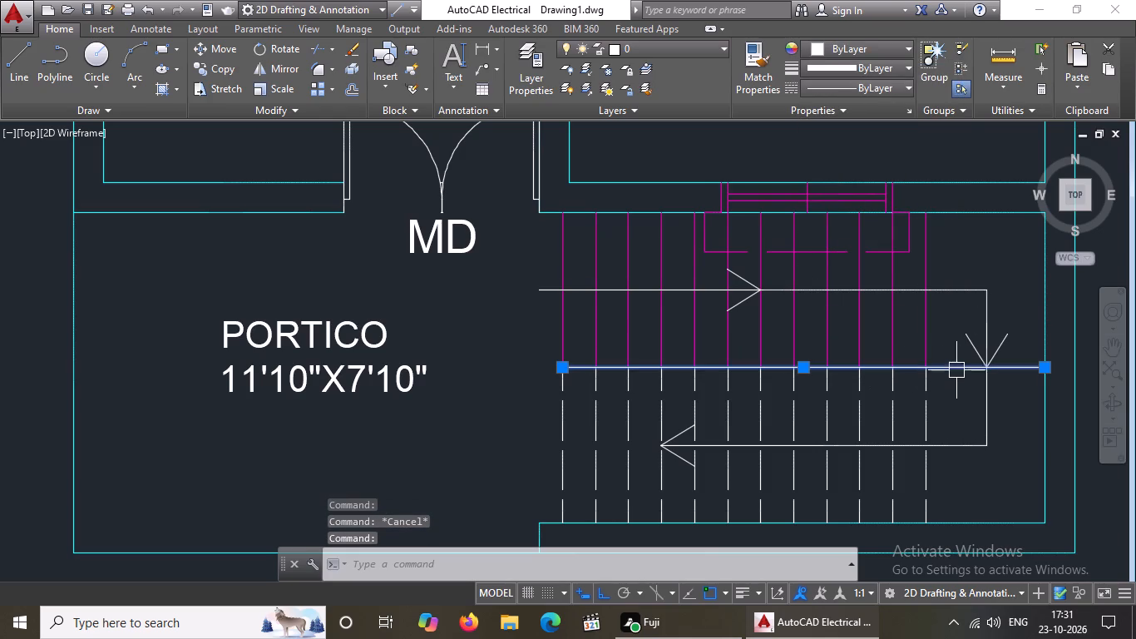
pyautogui.click(897, 52)
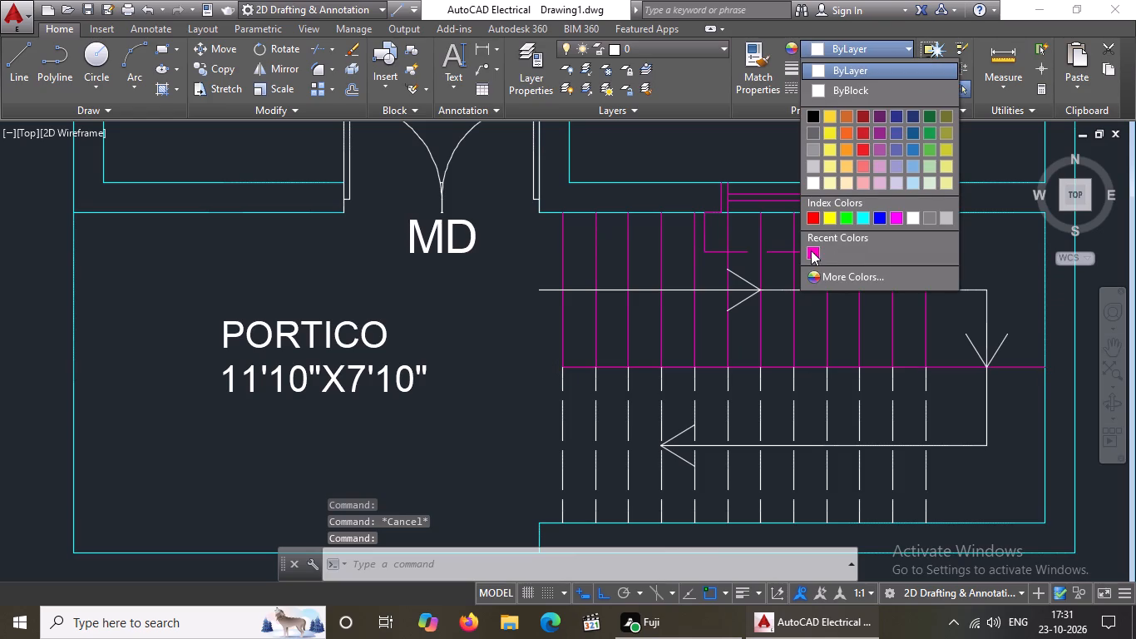
pyautogui.click(811, 249)
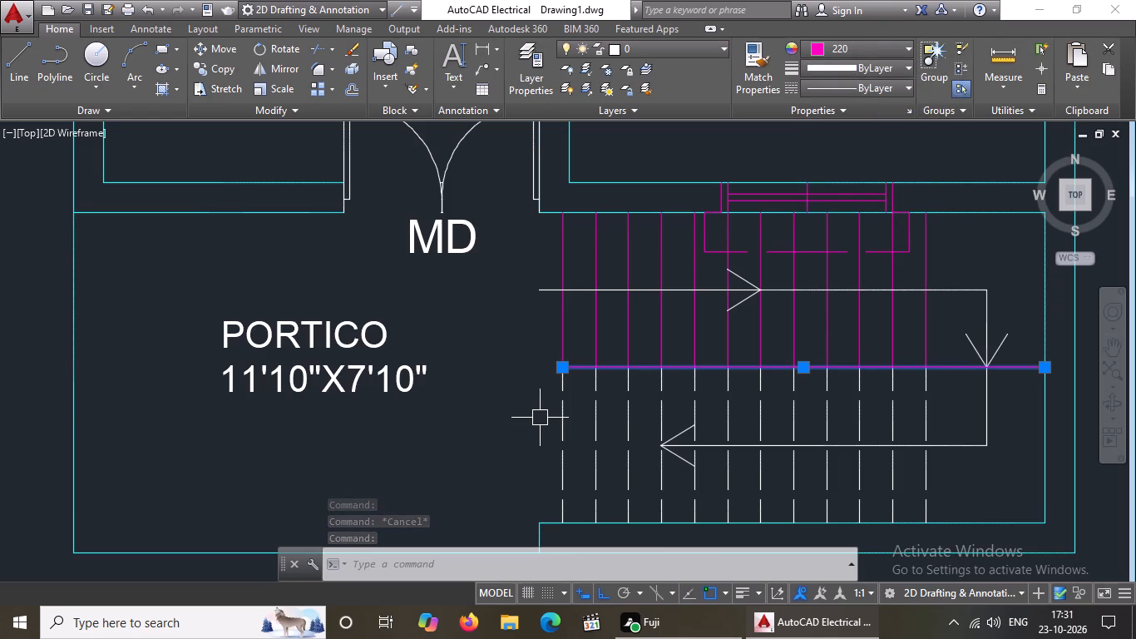
pyautogui.press('Escape')
# Change the first three dashed tread lines of the lower flight, starting at the portico side, to colour 220.
pyautogui.click(567, 428)
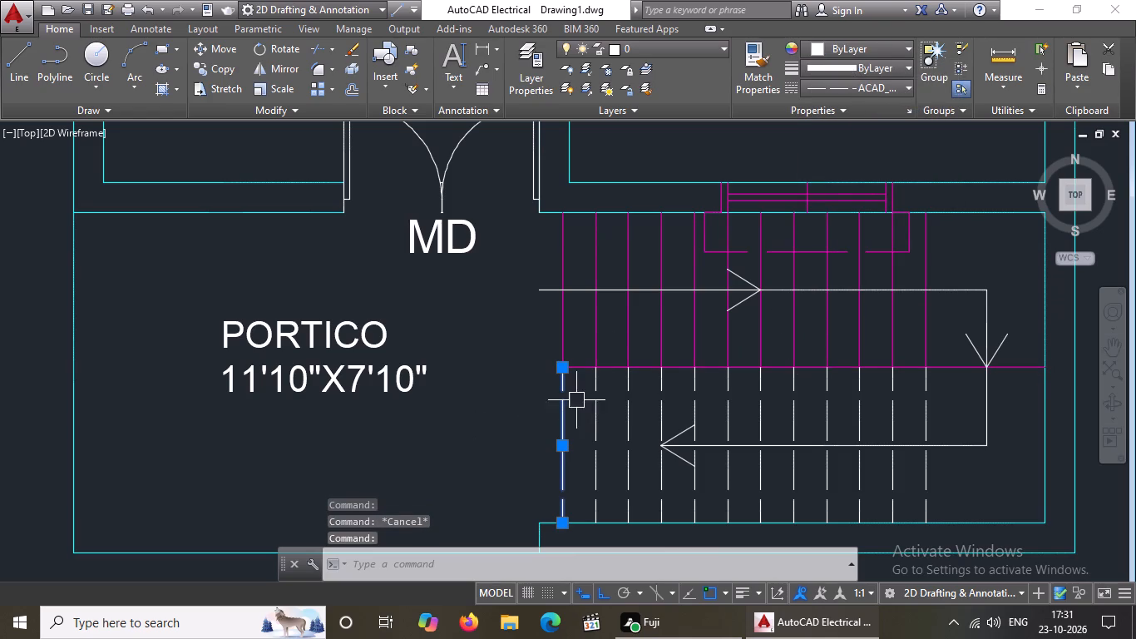
pyautogui.click(858, 42)
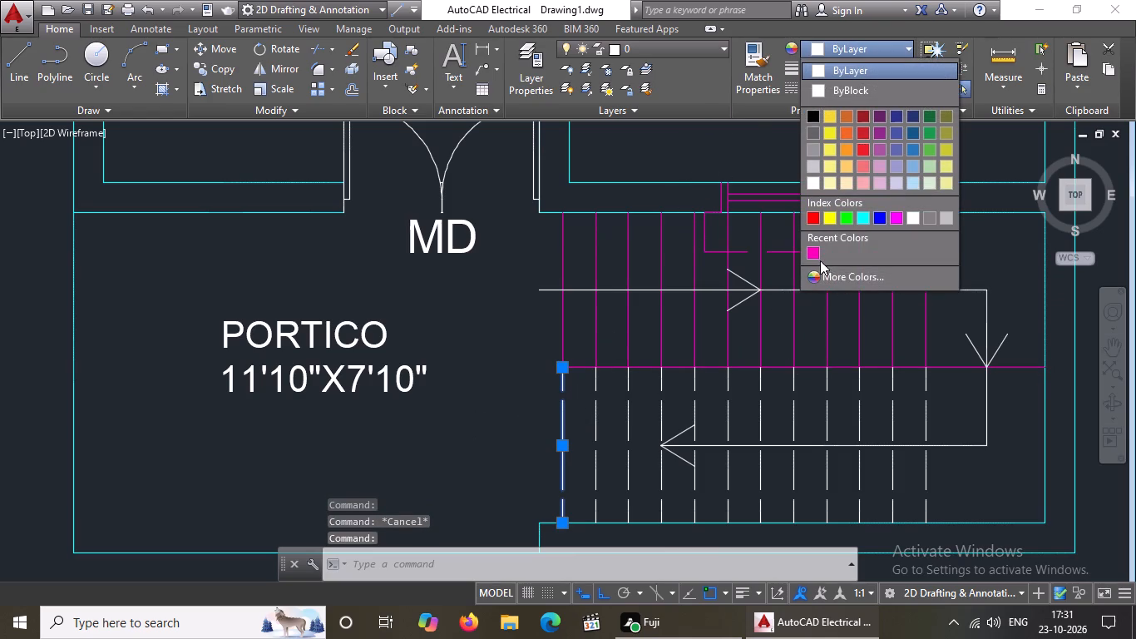
pyautogui.click(808, 246)
pyautogui.press('Escape')
pyautogui.click(590, 433)
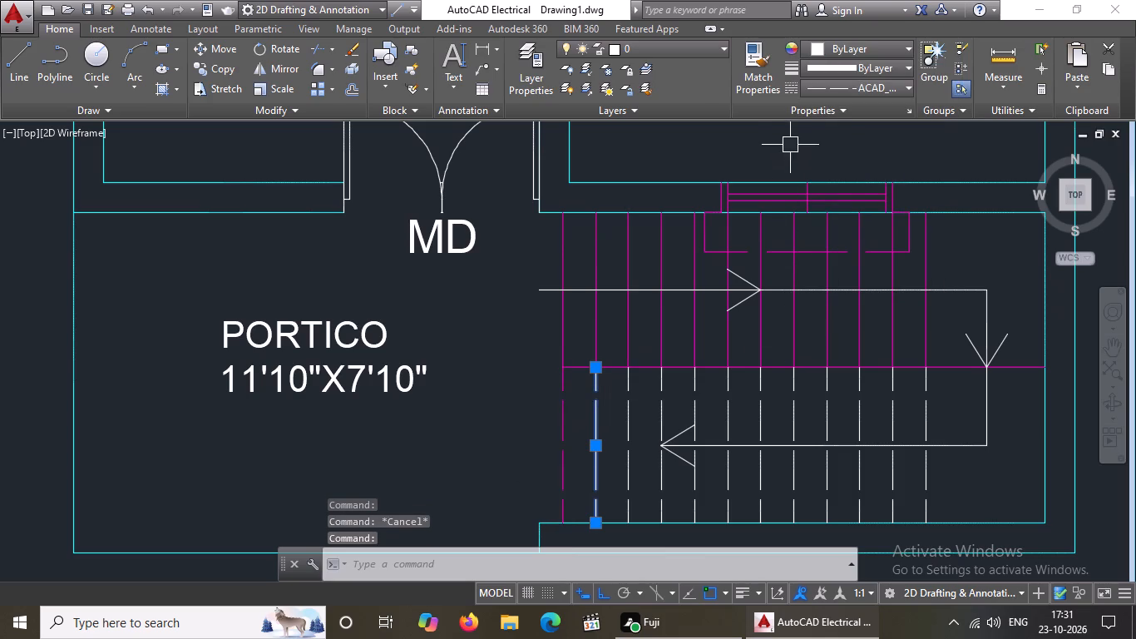
pyautogui.click(852, 46)
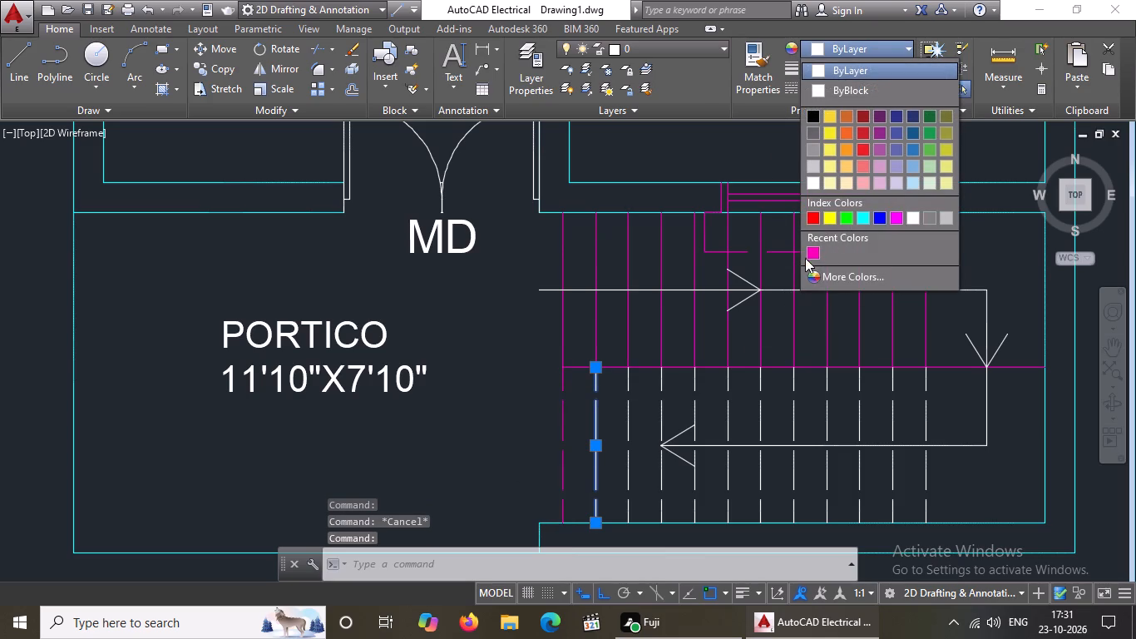
pyautogui.click(805, 250)
pyautogui.press('Escape')
pyautogui.click(621, 436)
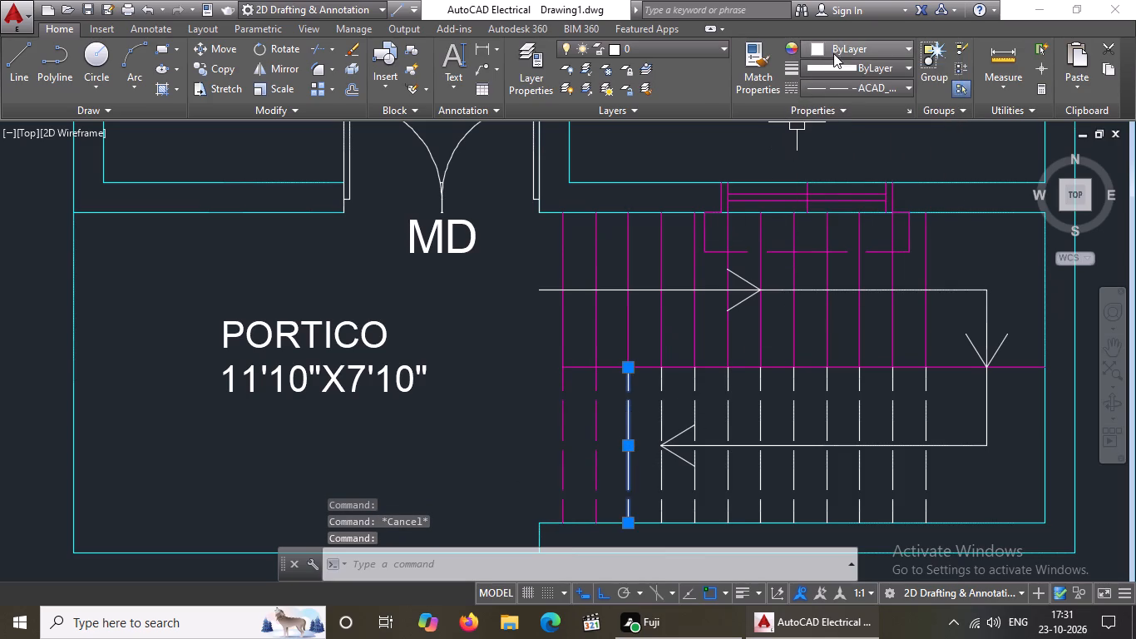
pyautogui.click(853, 40)
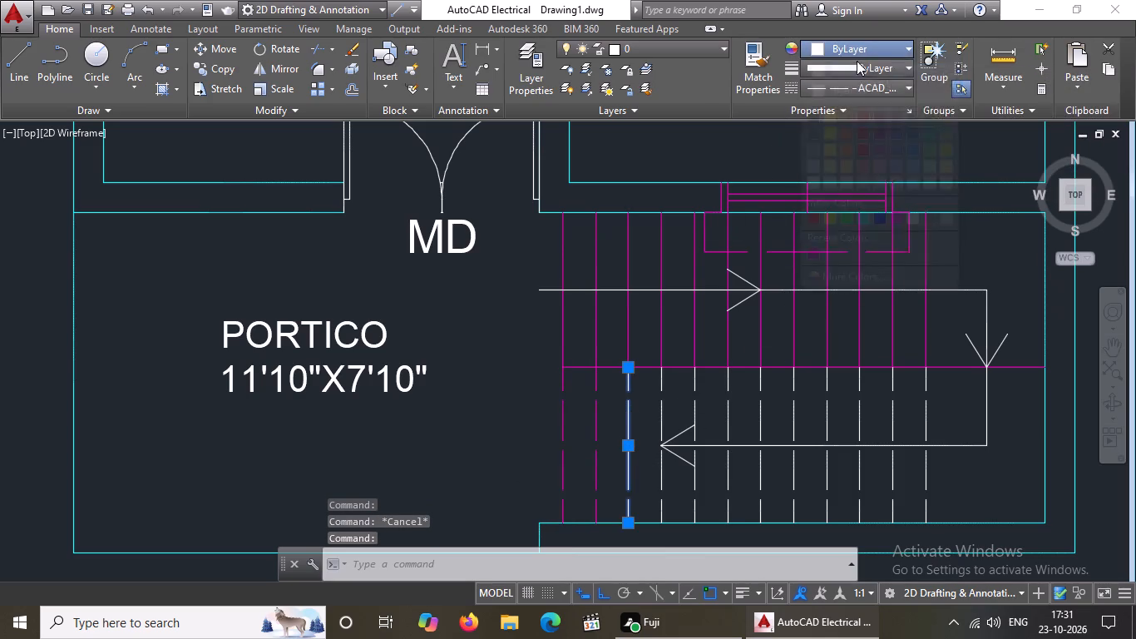
pyautogui.moveTo(811, 254); pyautogui.dragTo(811, 267)
# Recolour the fourth, fifth and sixth dashed tread lines of the lower flight, around the arrowhead, to colour 220.
pyautogui.scroll(-1, 639, 428)
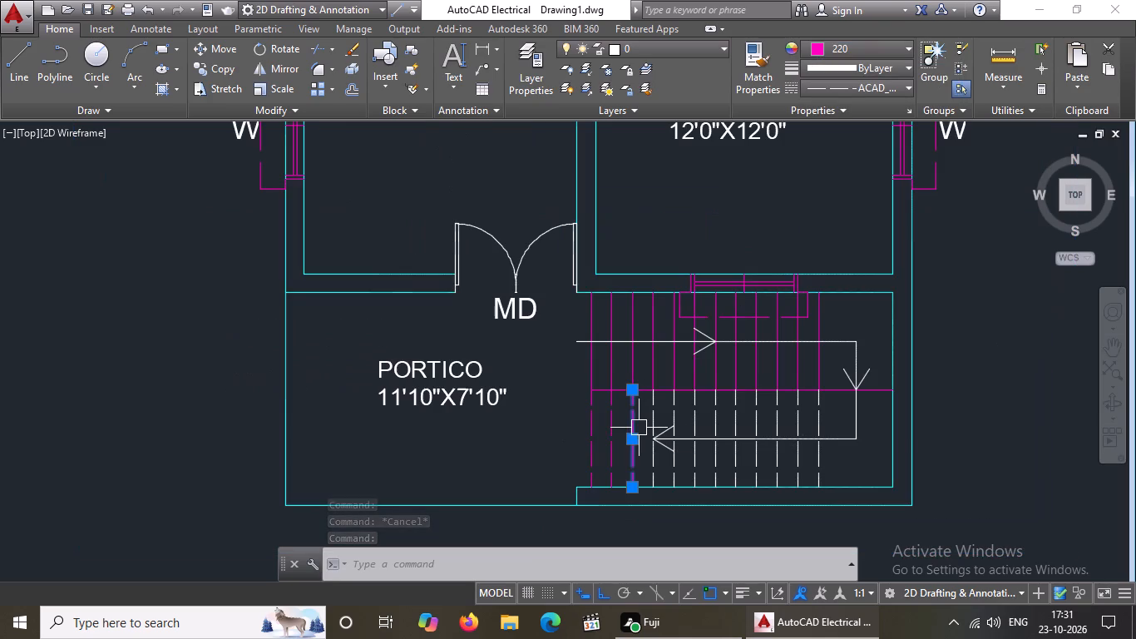
pyautogui.scroll(2, 662, 473)
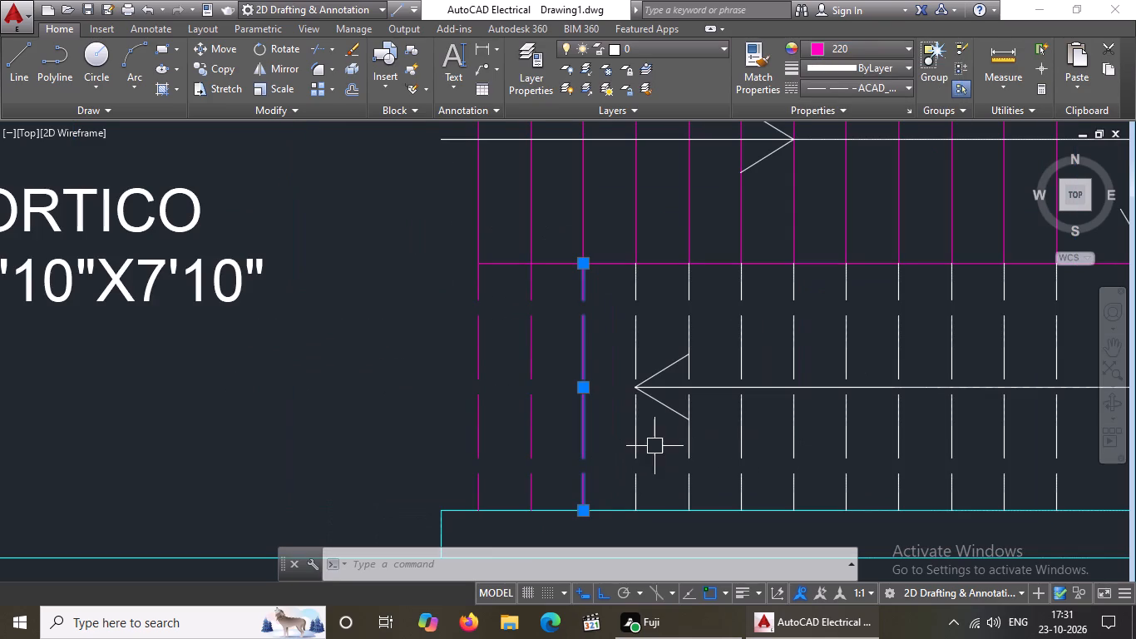
pyautogui.click(640, 459)
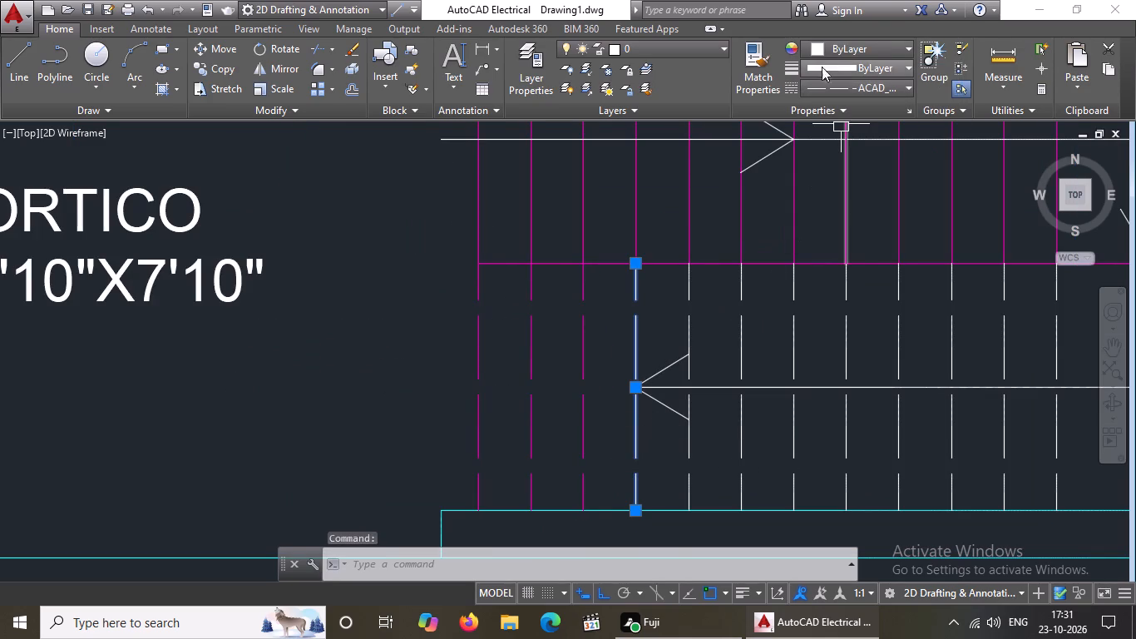
pyautogui.click(822, 53)
pyautogui.click(814, 250)
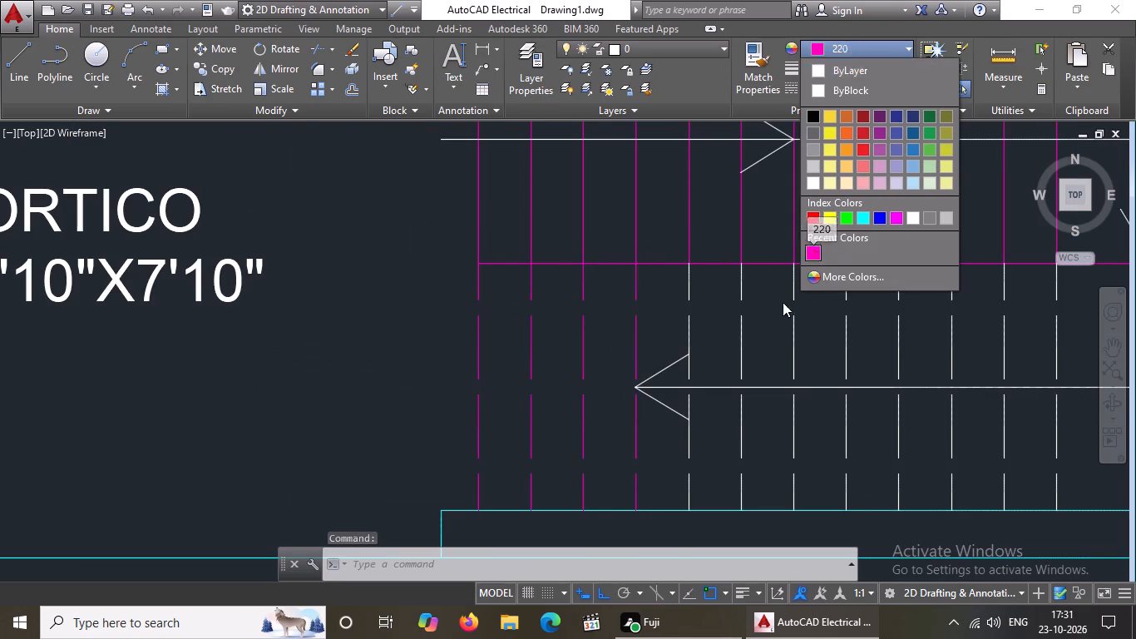
pyautogui.click(689, 301)
pyautogui.click(833, 50)
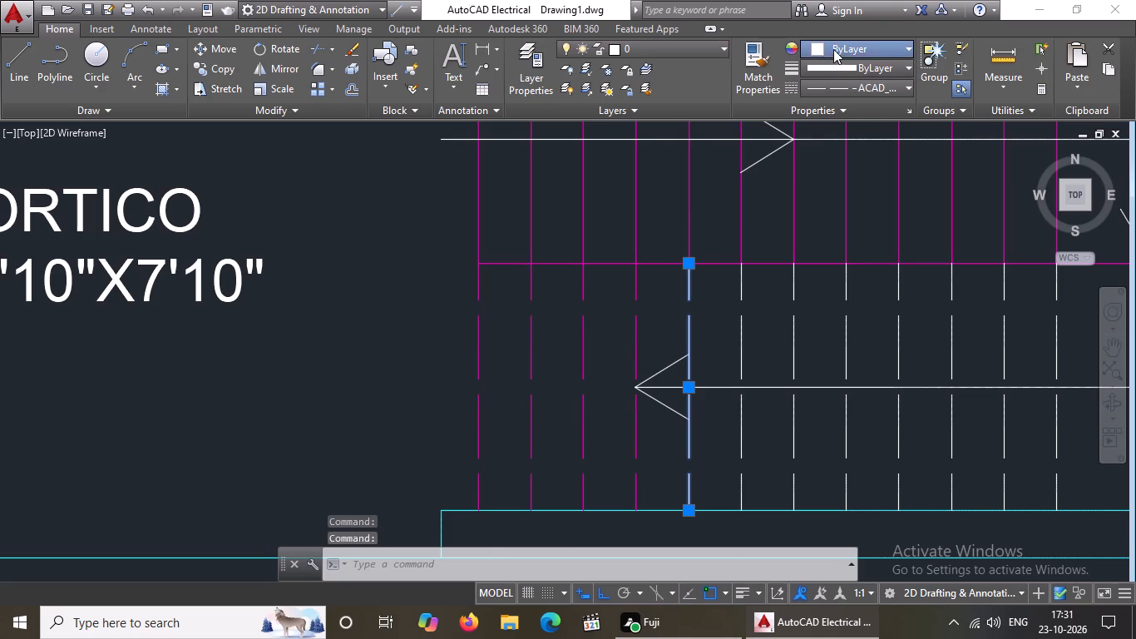
pyautogui.click(815, 255)
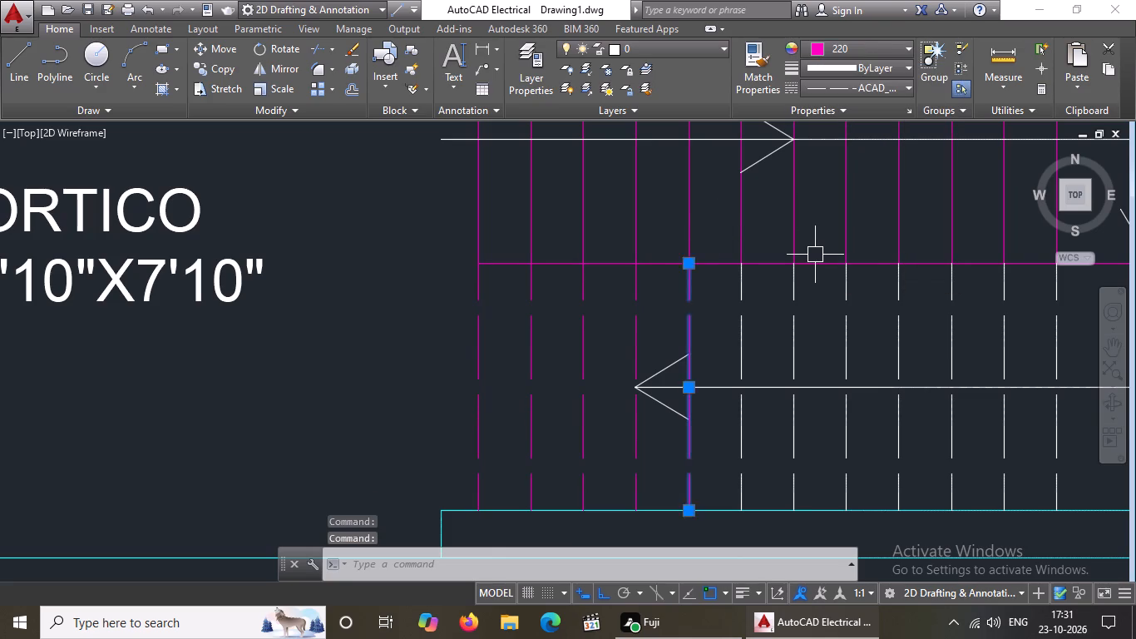
pyautogui.press('Escape')
pyautogui.click(739, 318)
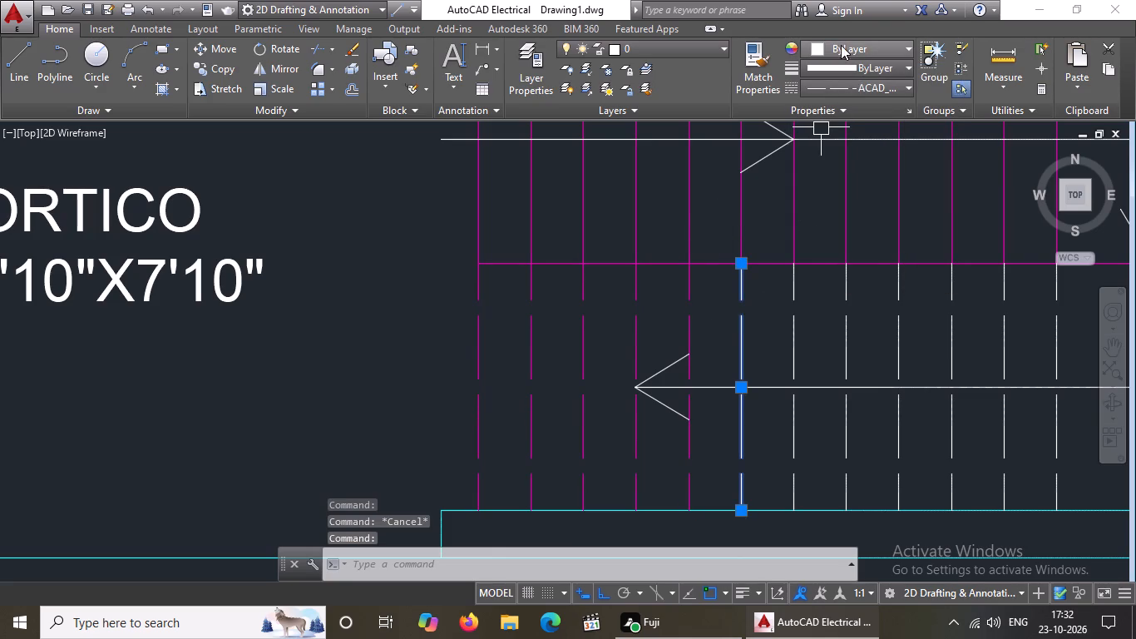
pyautogui.click(841, 45)
pyautogui.click(817, 249)
pyautogui.press('`')
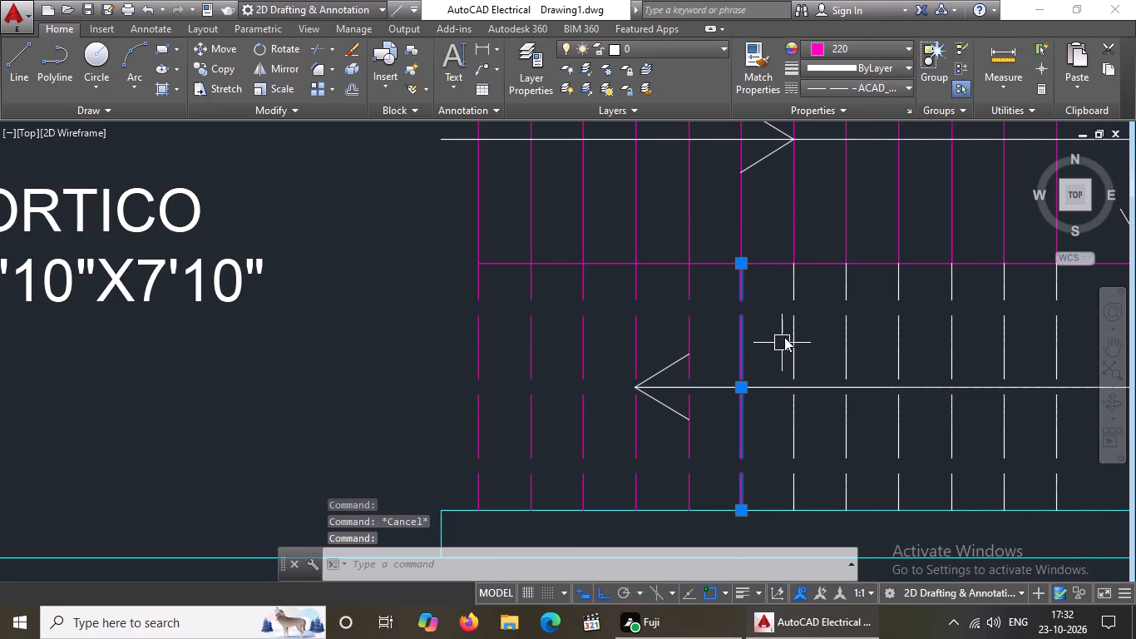
pyautogui.press('Escape')
# Change the seventh, eighth and ninth dashed tread lines of the lower flight, counting from the portico, to colour 220.
pyautogui.click(790, 321)
pyautogui.click(827, 44)
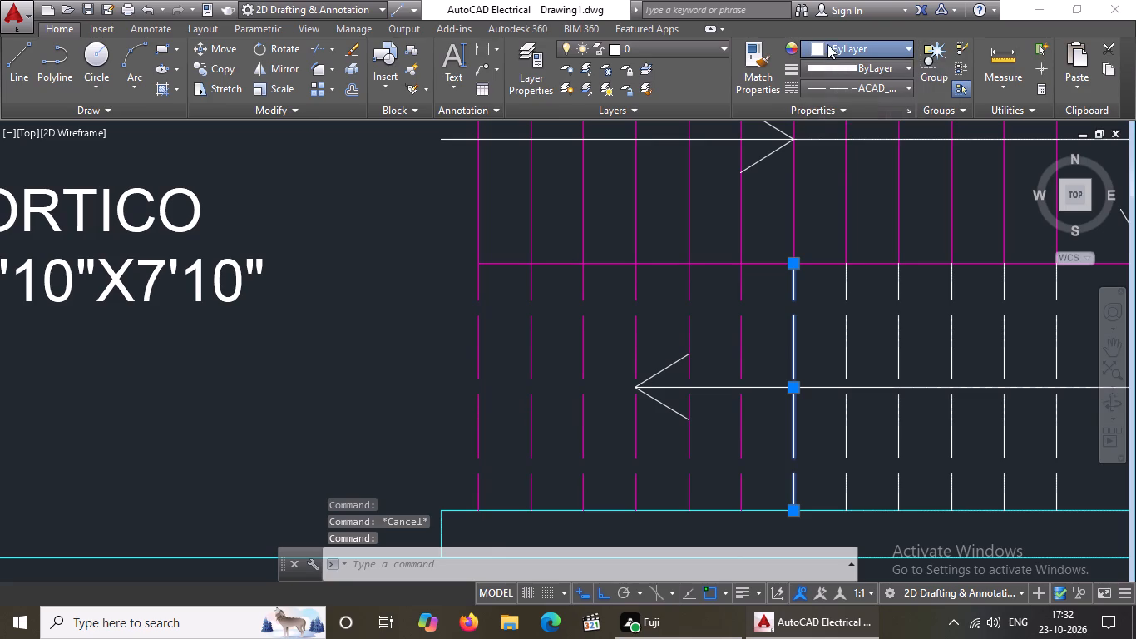
pyautogui.click(812, 251)
pyautogui.press('Escape')
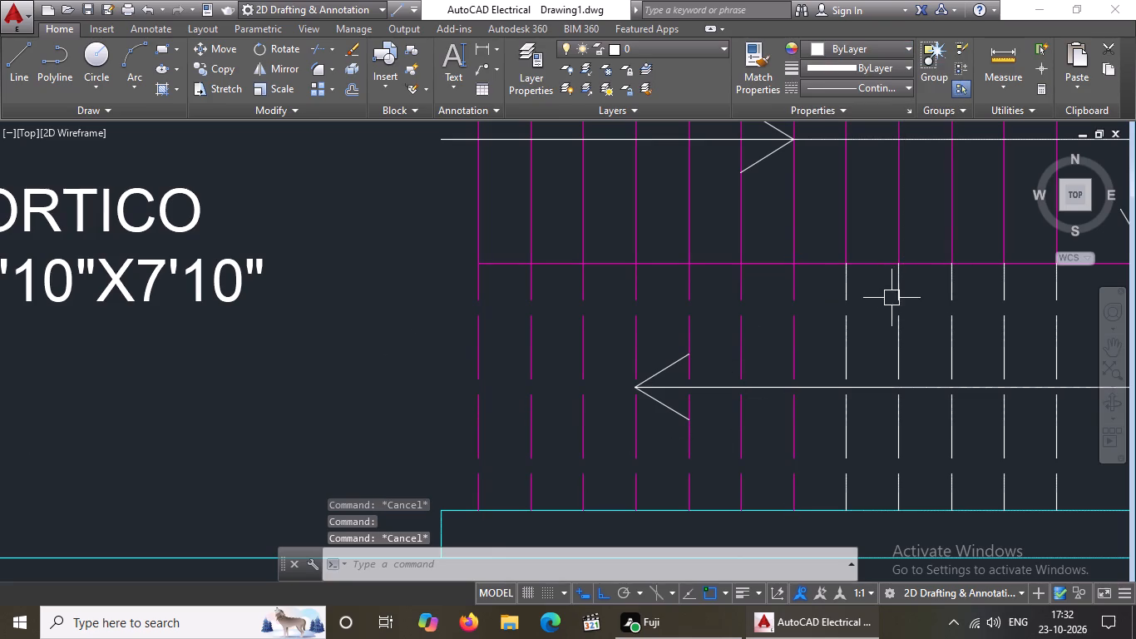
pyautogui.click(855, 314)
pyautogui.click(832, 346)
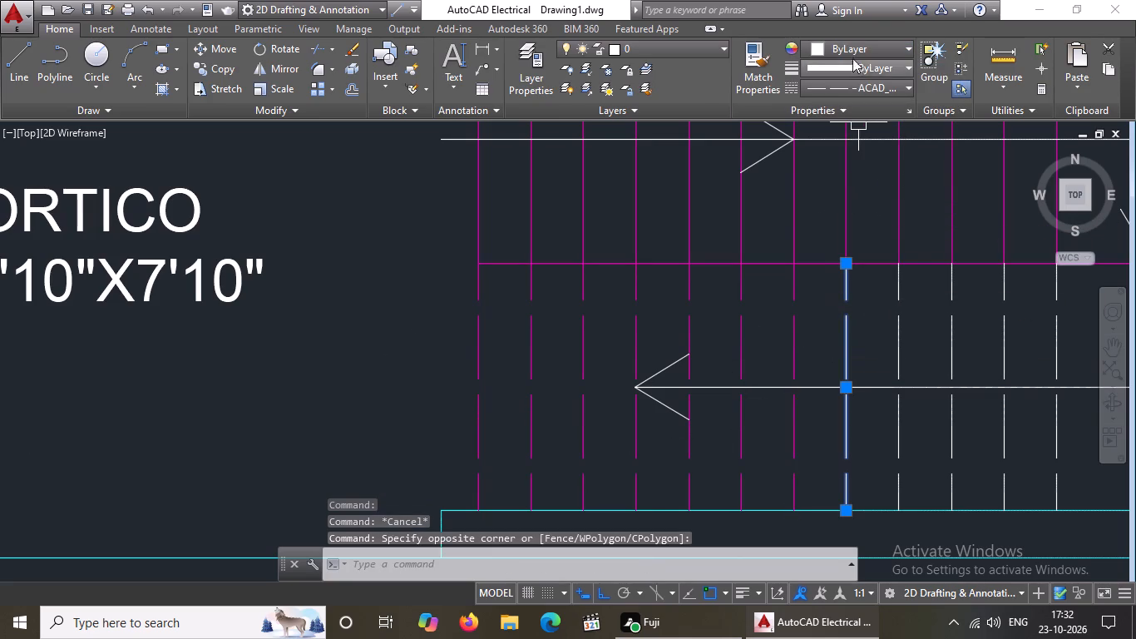
pyautogui.click(852, 52)
pyautogui.click(806, 246)
pyautogui.press('Escape')
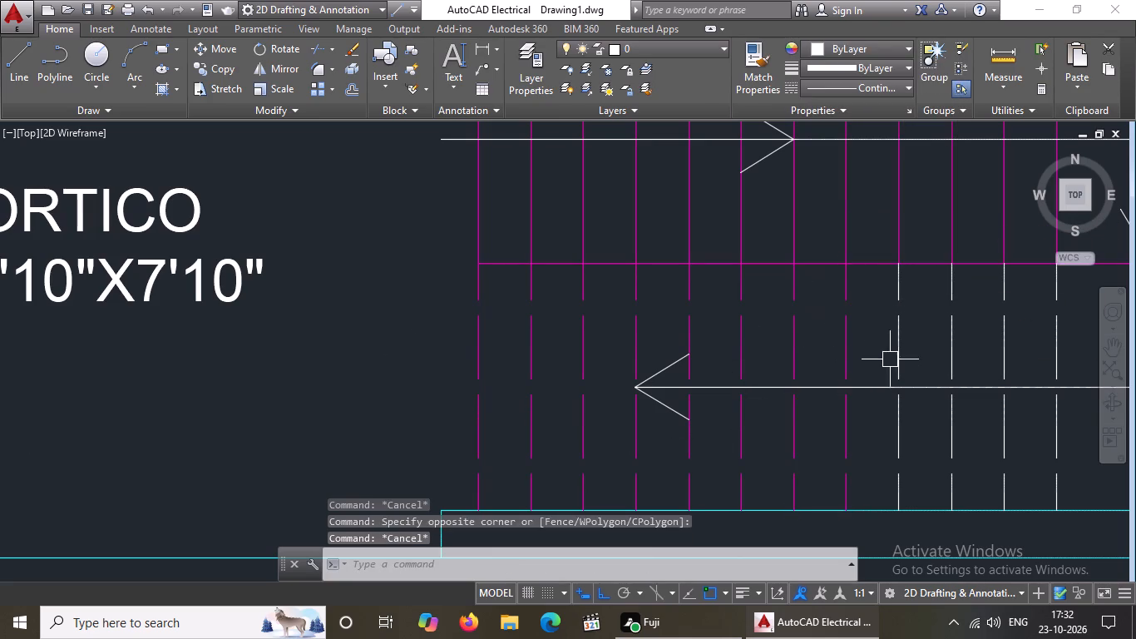
pyautogui.click(898, 335)
pyautogui.click(847, 49)
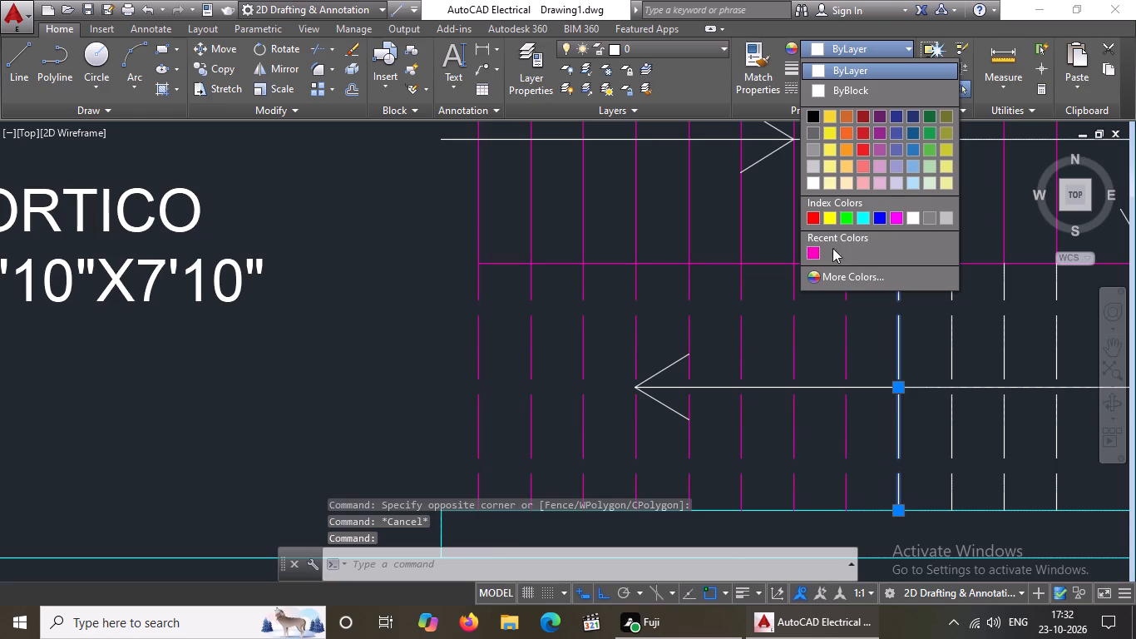
pyautogui.click(812, 251)
pyautogui.press('Escape')
# Change the tenth, eleventh and twelfth dashed tread lines of the lower flight, counting from the portico, to colour 220.
pyautogui.click(941, 309)
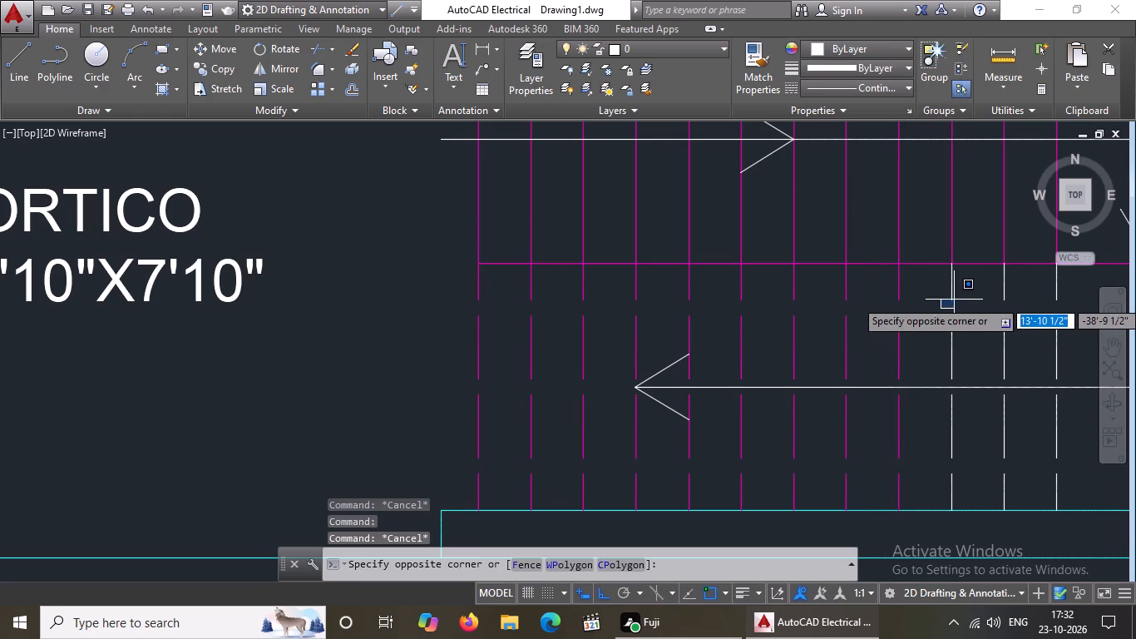
pyautogui.click(962, 280)
pyautogui.click(953, 308)
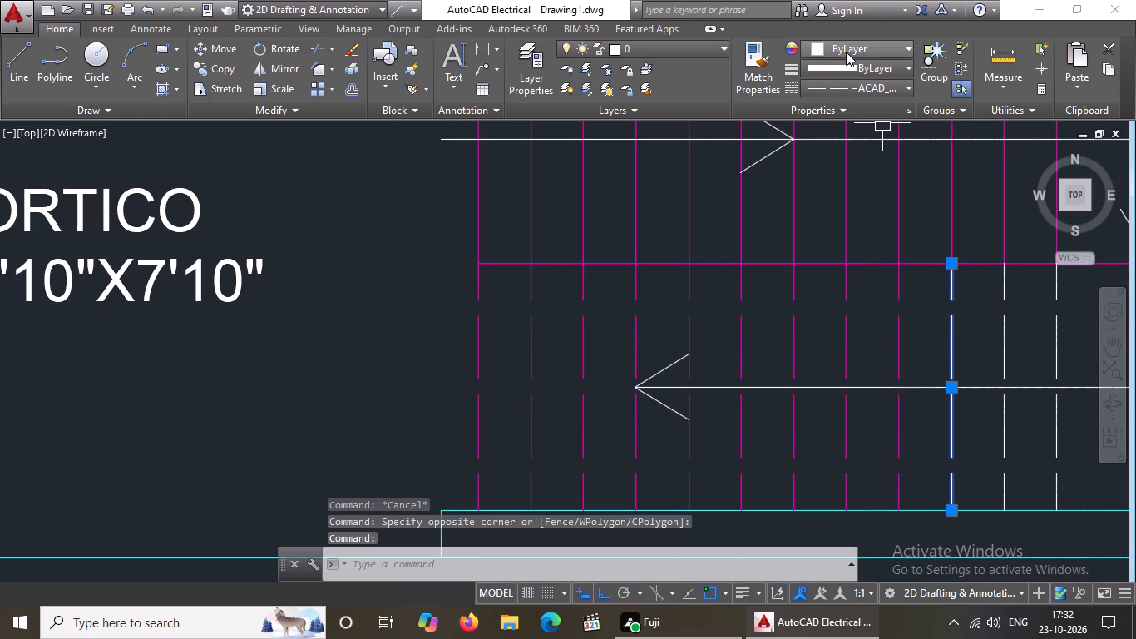
pyautogui.click(846, 49)
pyautogui.click(813, 255)
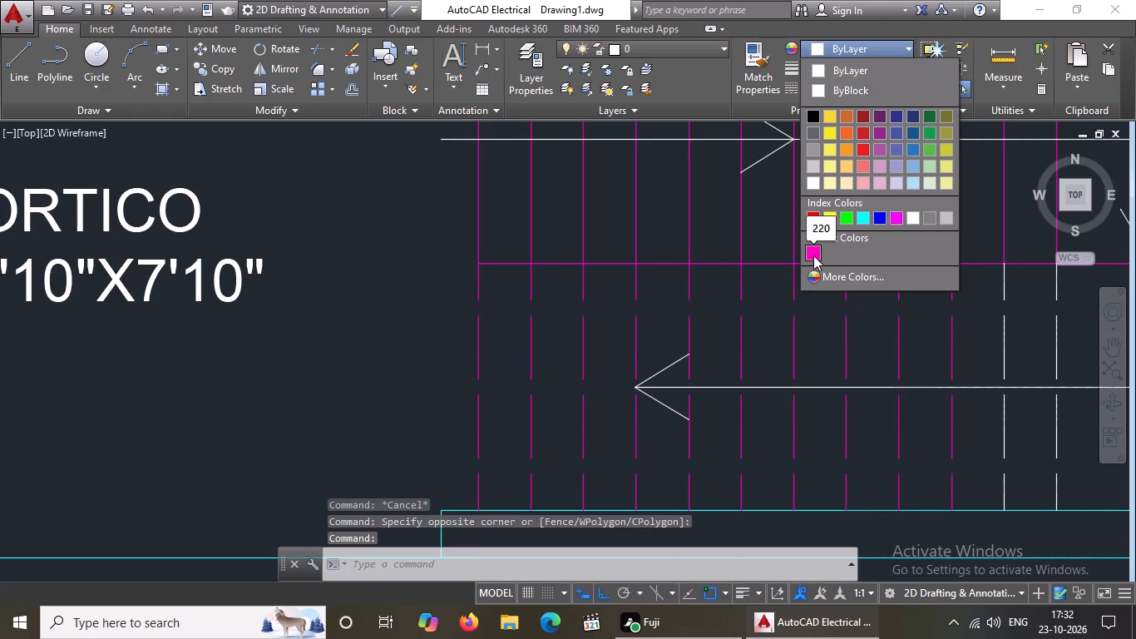
pyautogui.press('Escape')
pyautogui.click(1007, 324)
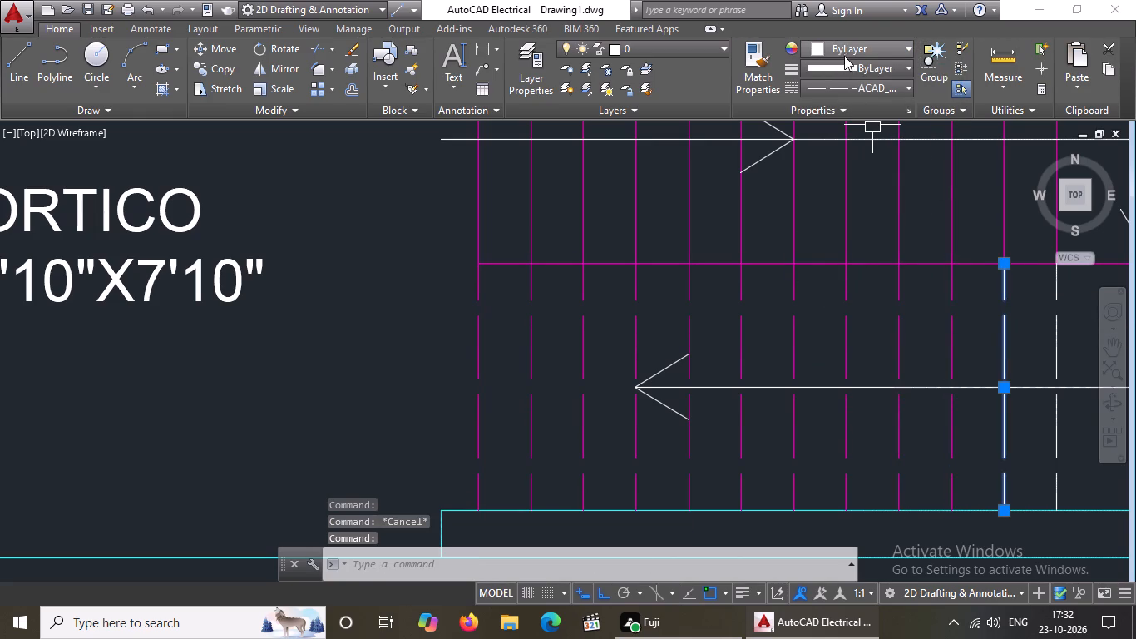
pyautogui.moveTo(861, 42); pyautogui.dragTo(864, 56)
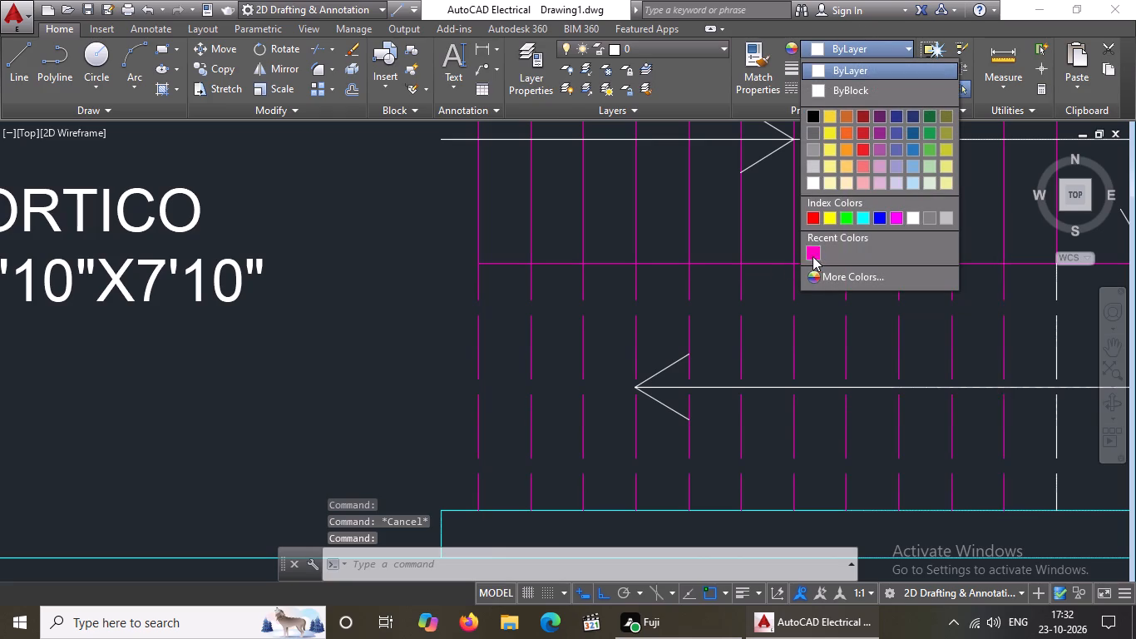
pyautogui.click(812, 255)
pyautogui.press('Escape')
pyautogui.scroll(-1, 838, 343)
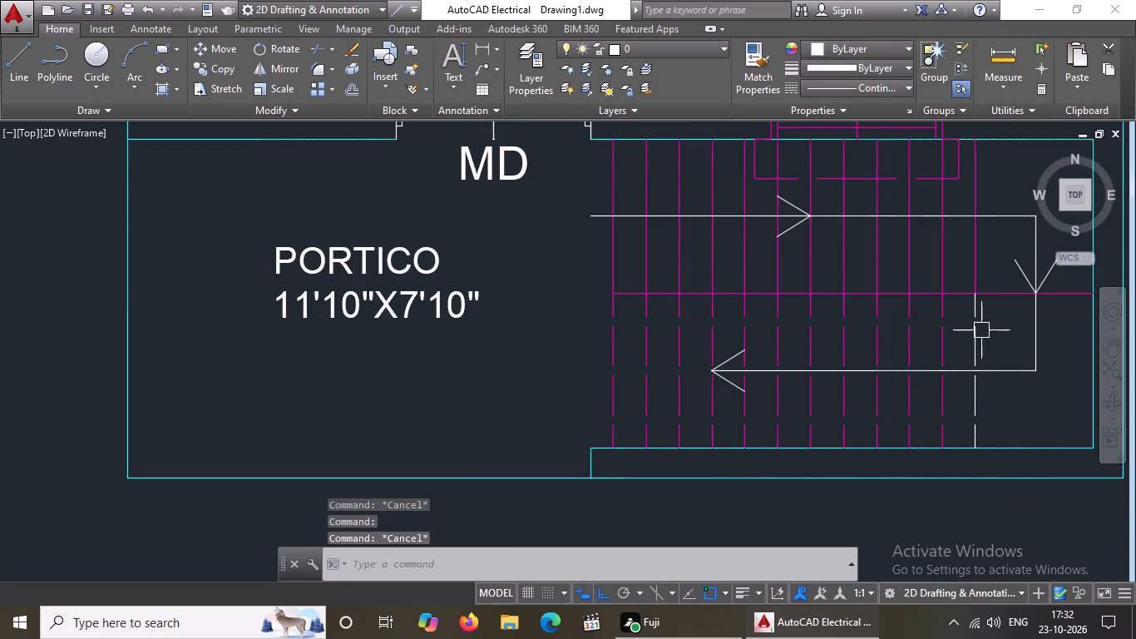
pyautogui.click(972, 334)
pyautogui.moveTo(852, 44); pyautogui.dragTo(853, 52)
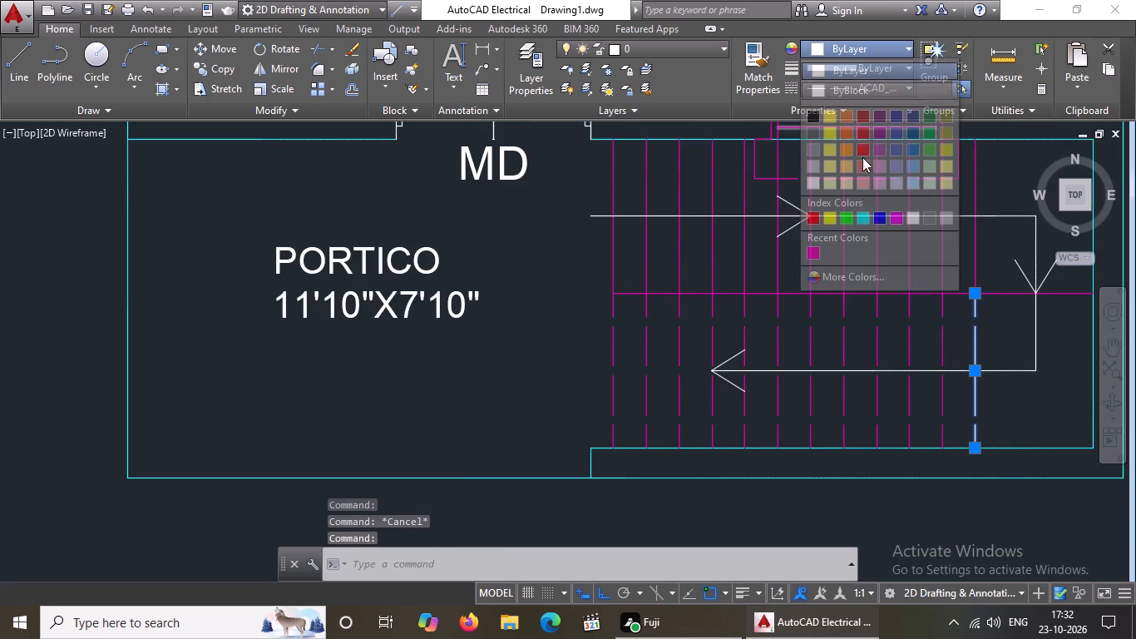
pyautogui.click(807, 251)
pyautogui.press('Escape')
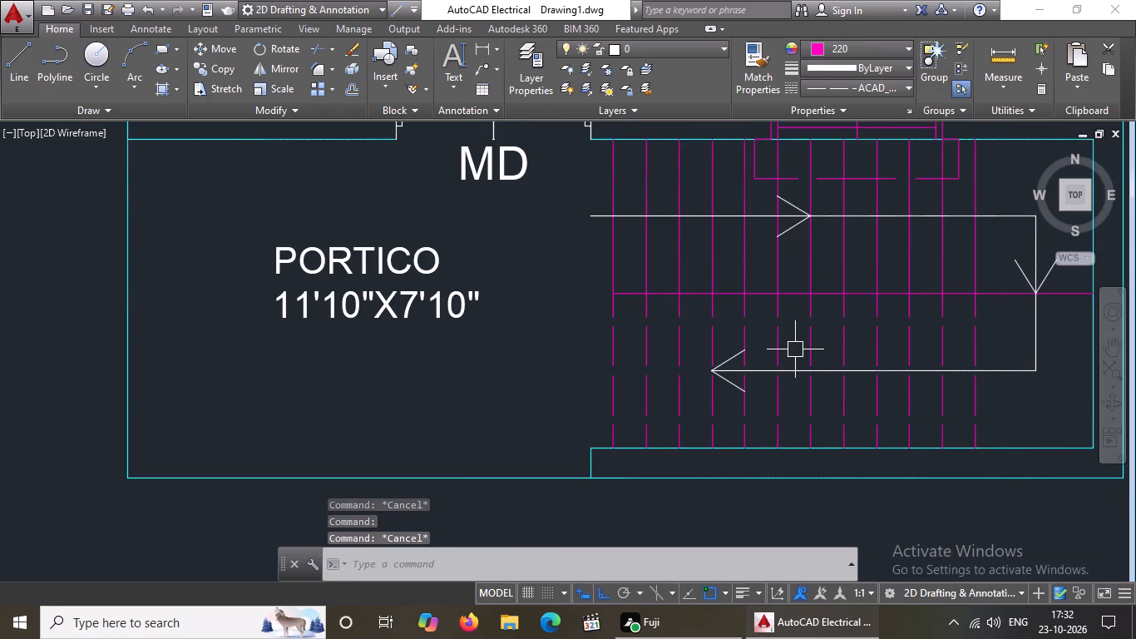
# In the white centre-line plan beside the floor plan, offset the lower-left corner square's bottom and left edges outward twice each at 5" spacing.
pyautogui.scroll(-1, 794, 351)
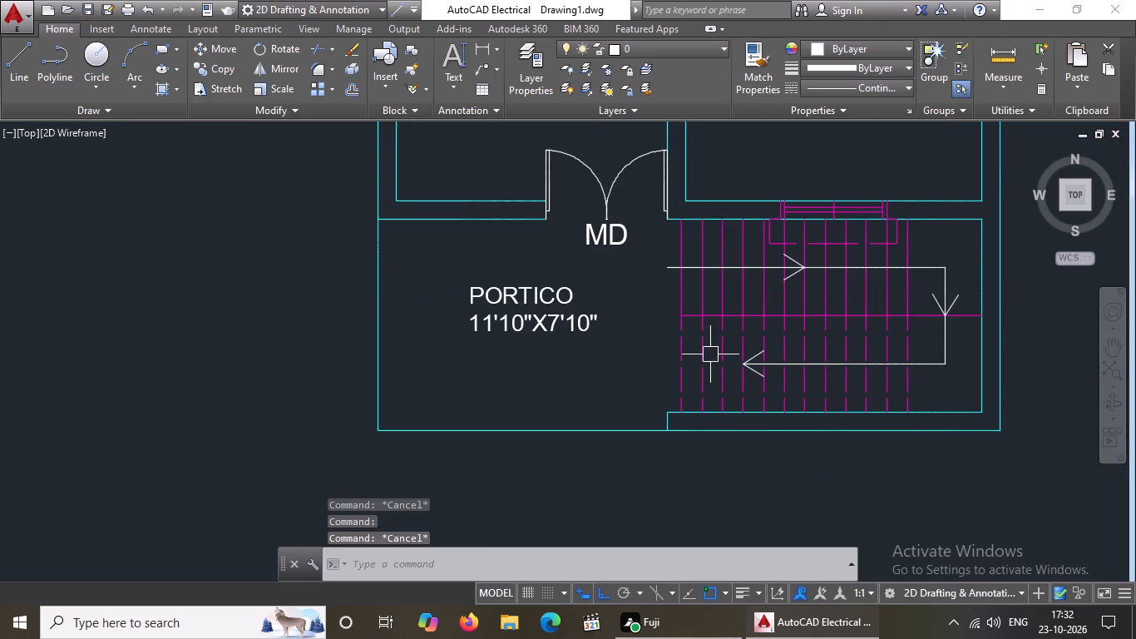
pyautogui.moveTo(707, 364); pyautogui.dragTo(601, 370, button='middle')
pyautogui.scroll(1, 659, 370)
pyautogui.scroll(-1, 889, 349)
pyautogui.moveTo(778, 349); pyautogui.dragTo(556, 350, button='middle')
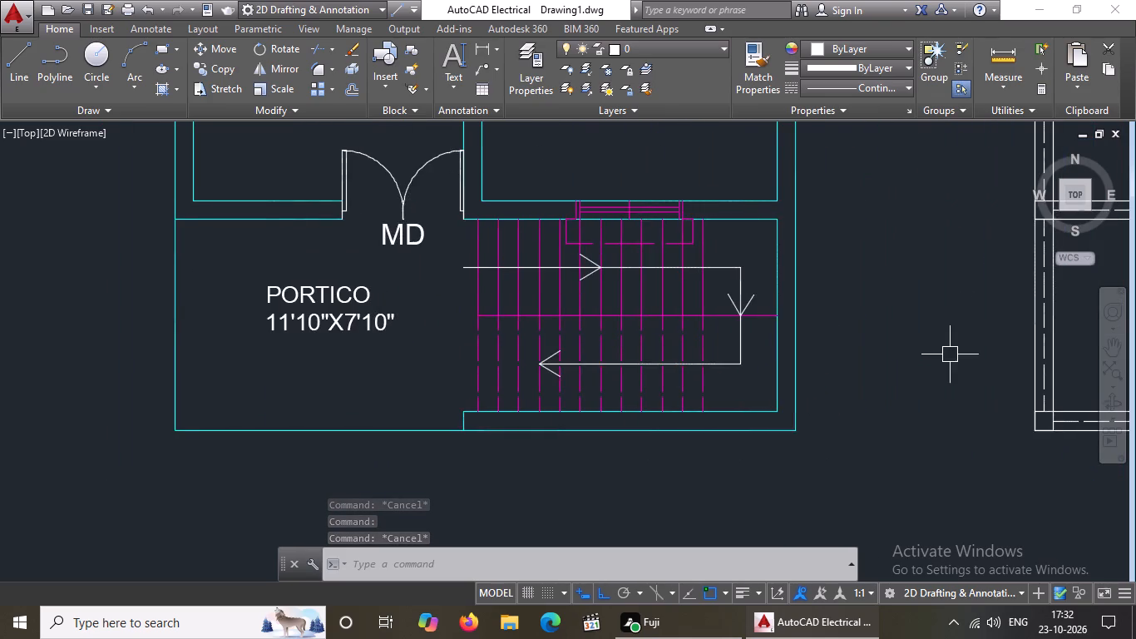
pyautogui.moveTo(888, 354); pyautogui.dragTo(651, 361, button='middle')
pyautogui.press('Escape')
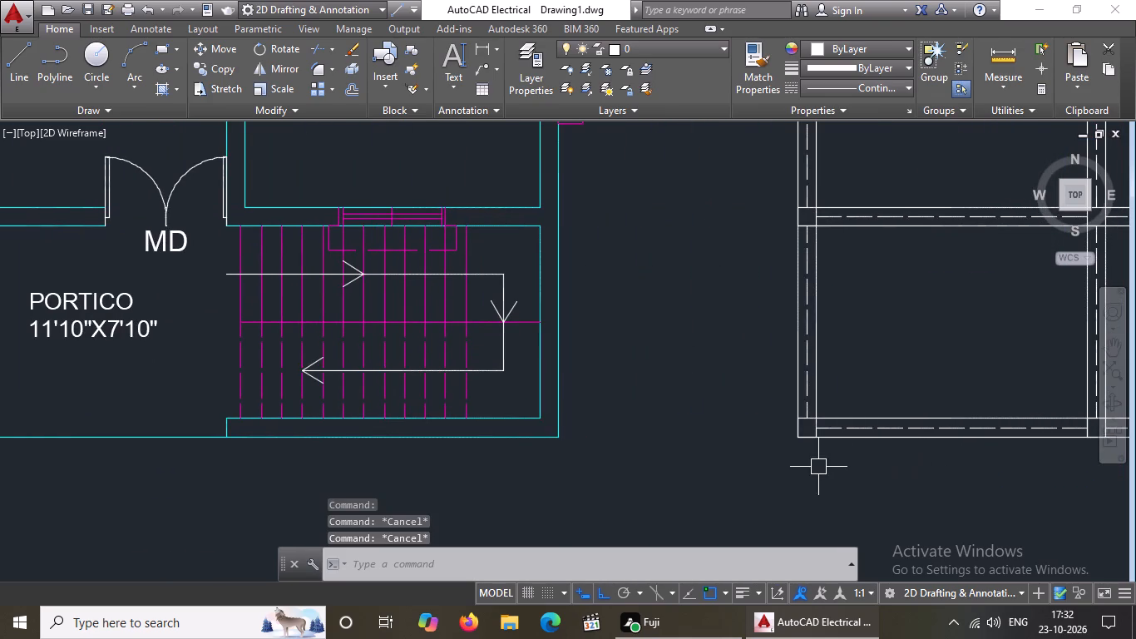
pyautogui.press('o')
pyautogui.press('Return')
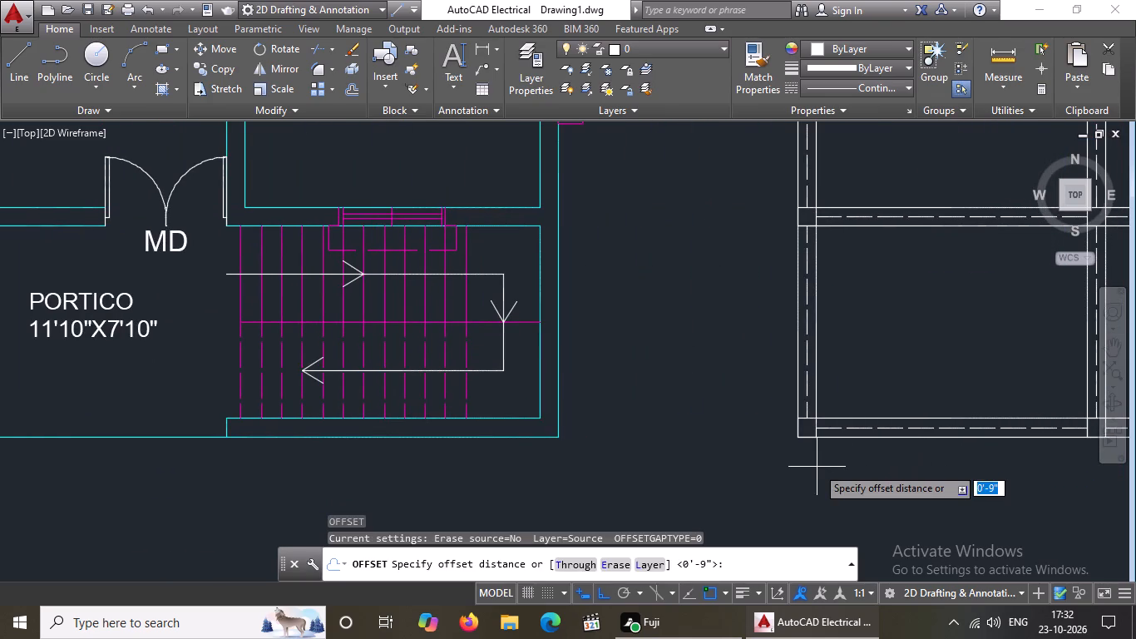
pyautogui.write('5"')
pyautogui.press('Return')
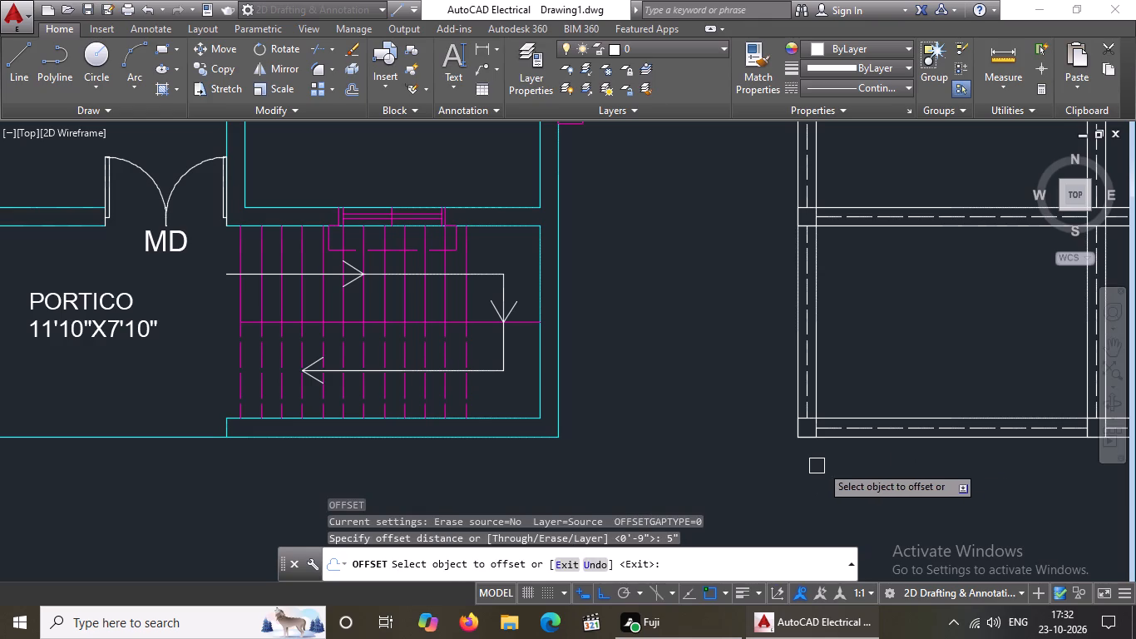
pyautogui.scroll(2, 815, 449)
pyautogui.click(784, 423)
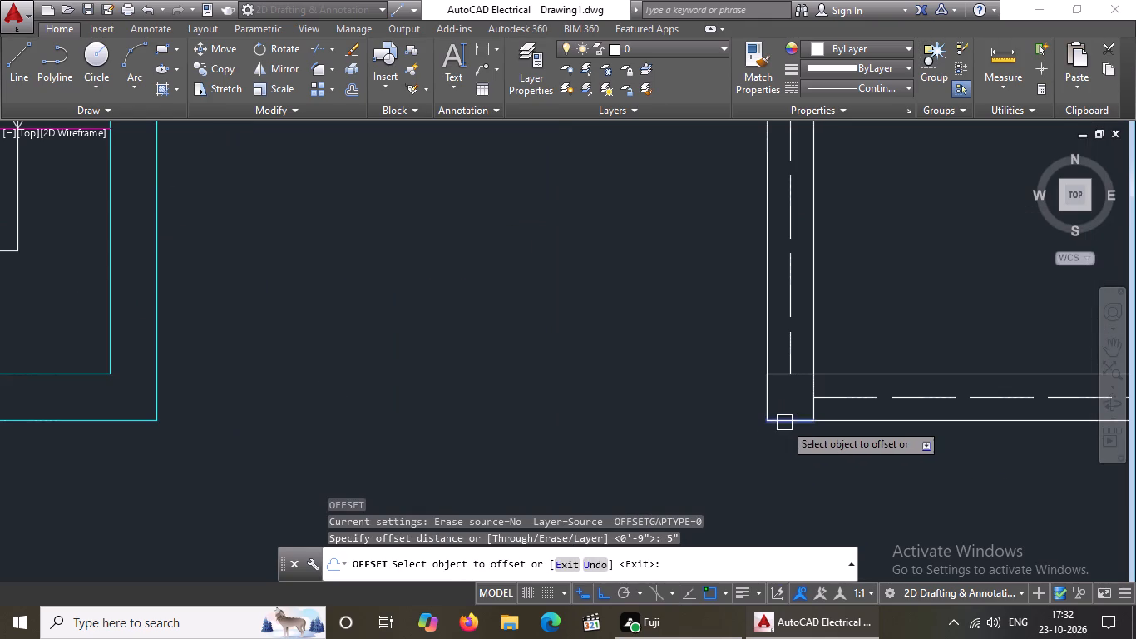
pyautogui.click(792, 460)
pyautogui.click(794, 445)
pyautogui.click(794, 472)
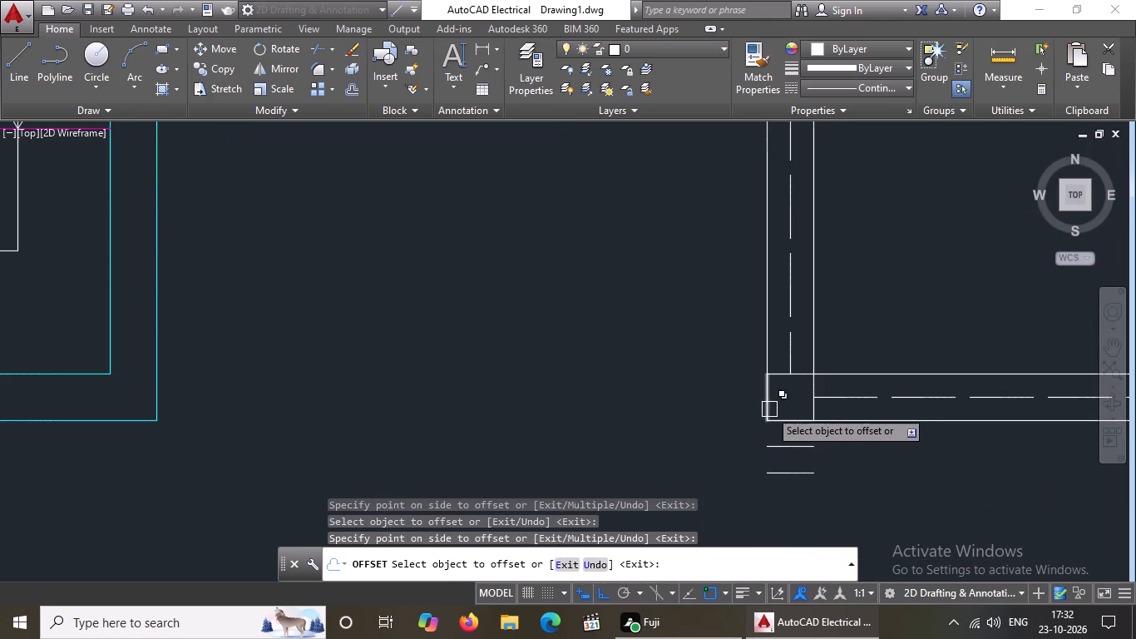
pyautogui.click(769, 409)
pyautogui.click(749, 411)
pyautogui.moveTo(745, 404); pyautogui.dragTo(738, 404)
pyautogui.moveTo(724, 405); pyautogui.dragTo(712, 409)
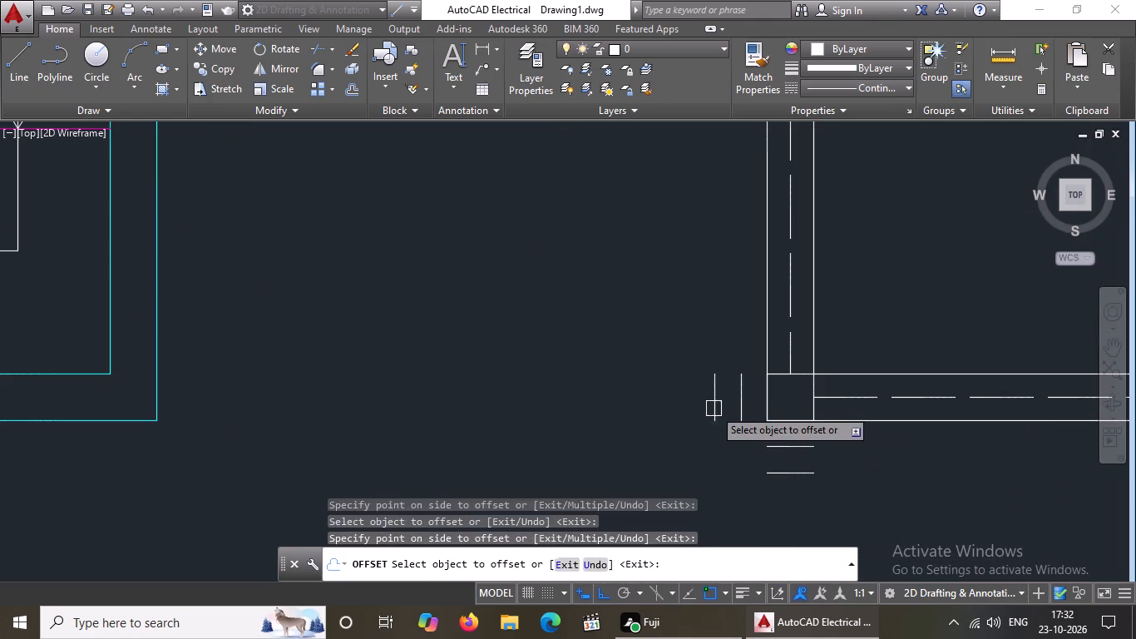
pyautogui.moveTo(712, 409); pyautogui.dragTo(712, 410)
pyautogui.click(712, 410)
pyautogui.press('Escape')
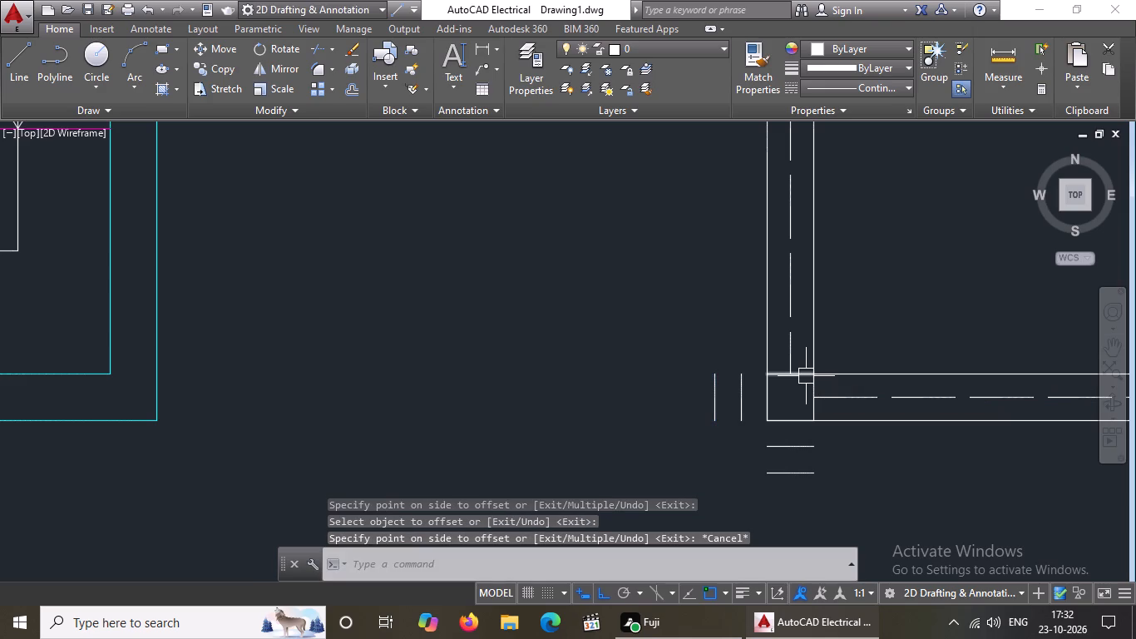
# Offset the top edge of the lower-left corner square upward and its right edge rightward, twice each at 5" spacing.
pyautogui.press('o')
pyautogui.press('Return')
pyautogui.write('5"')
pyautogui.press('Return')
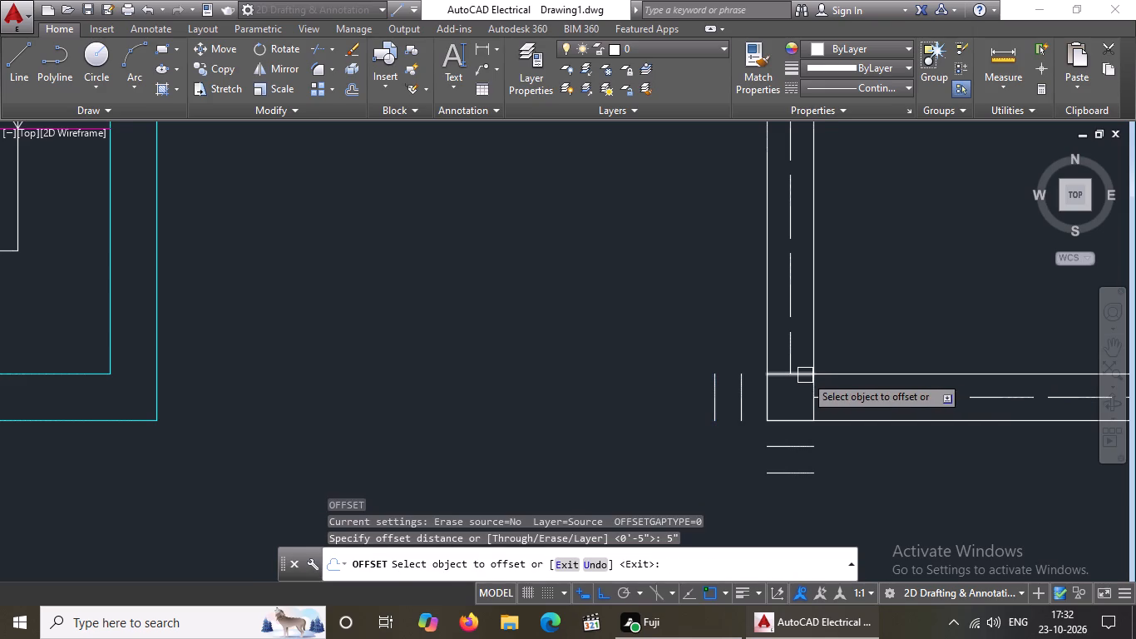
pyautogui.scroll(2, 805, 375)
pyautogui.moveTo(806, 372); pyautogui.dragTo(801, 355)
pyautogui.click(792, 320)
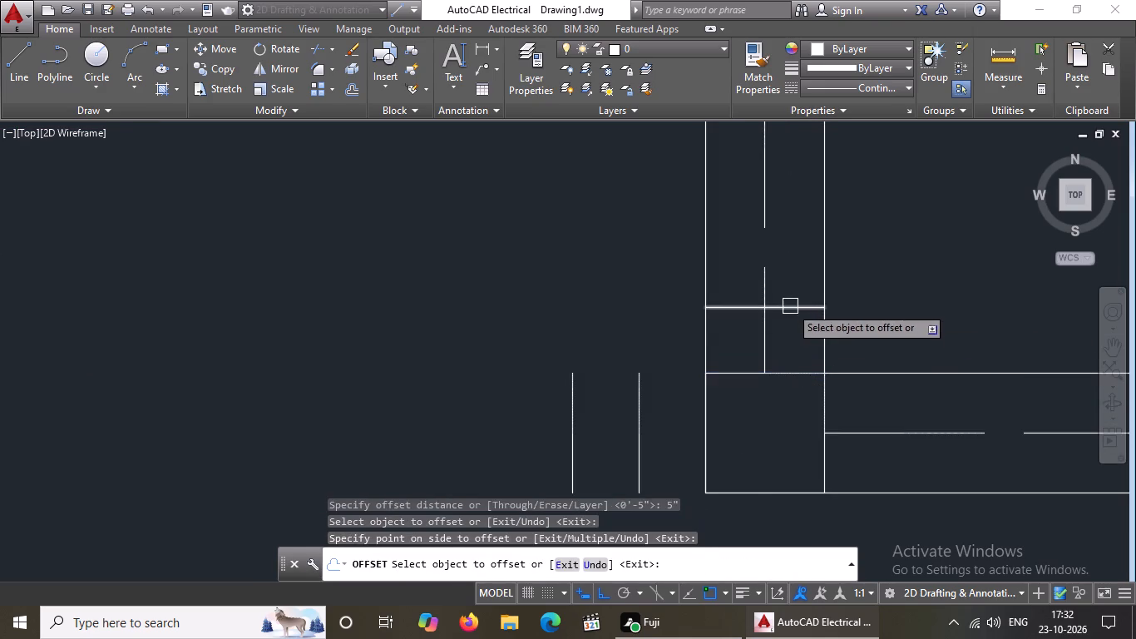
pyautogui.moveTo(790, 306); pyautogui.dragTo(788, 280)
pyautogui.moveTo(783, 245); pyautogui.dragTo(787, 266)
pyautogui.moveTo(824, 411); pyautogui.dragTo(839, 411)
pyautogui.click(877, 406)
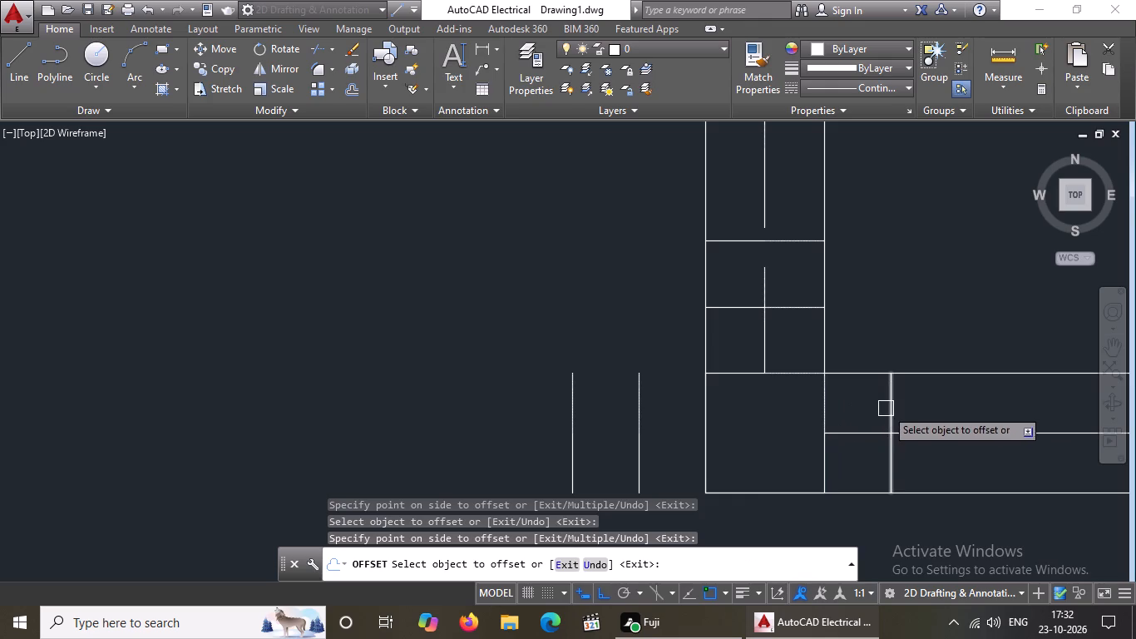
pyautogui.moveTo(887, 408); pyautogui.dragTo(906, 405)
pyautogui.click(950, 399)
# Offset the bottom and left edges of the middle square on the plan's bottom wall outward, twice each at 5" spacing.
pyautogui.scroll(-2, 950, 399)
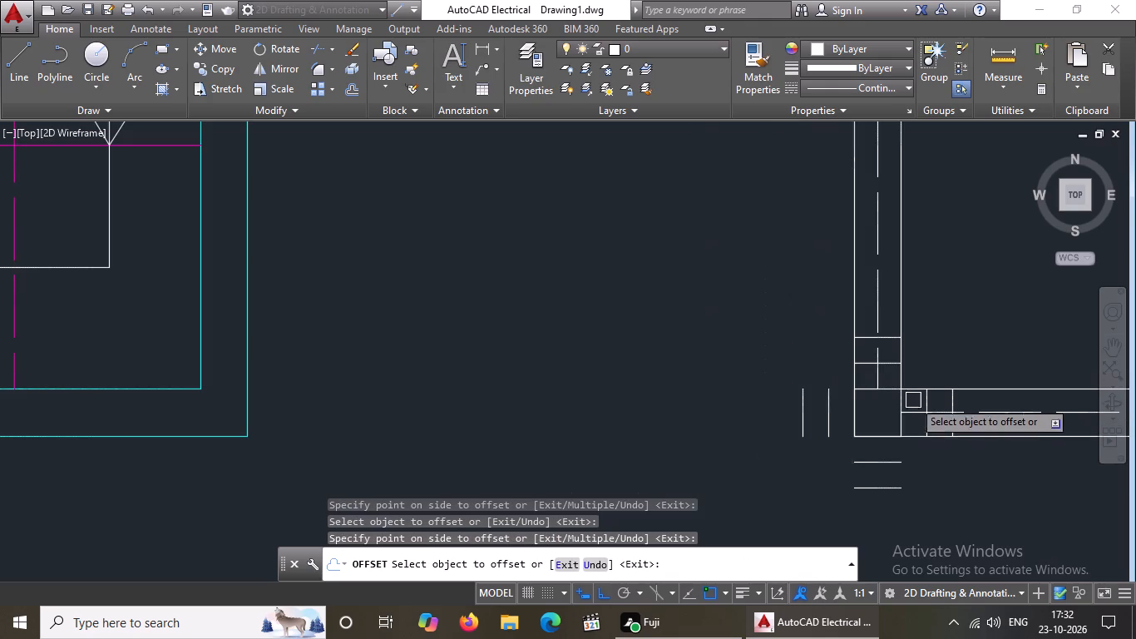
pyautogui.scroll(-2, 830, 398)
pyautogui.scroll(-2, 941, 418)
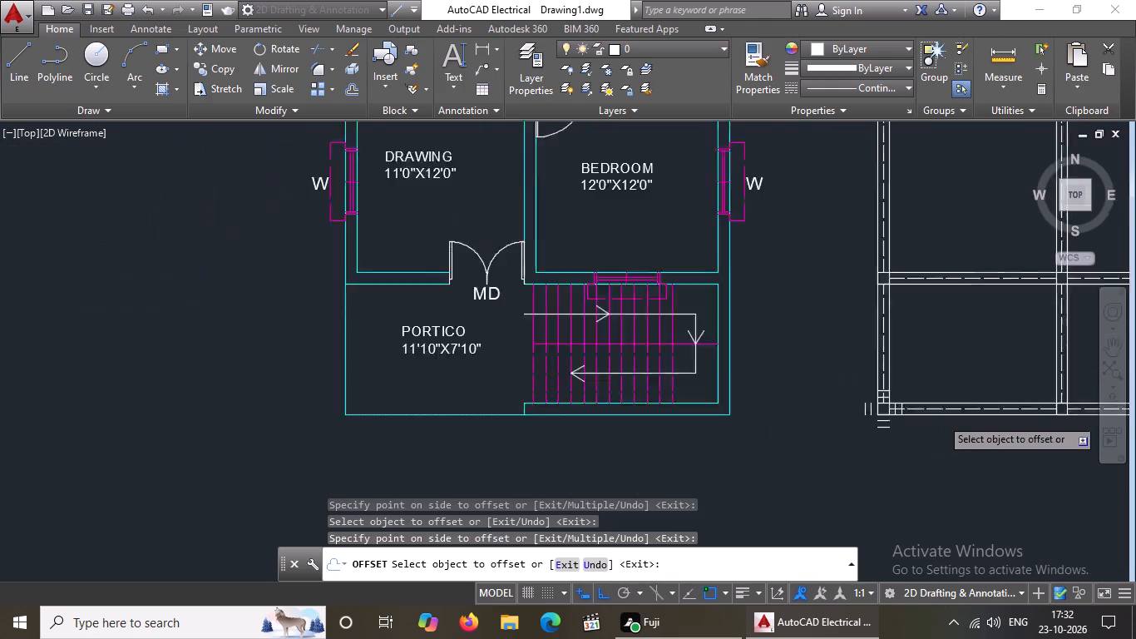
pyautogui.scroll(-1, 939, 418)
pyautogui.scroll(3, 1039, 394)
pyautogui.scroll(4, 872, 487)
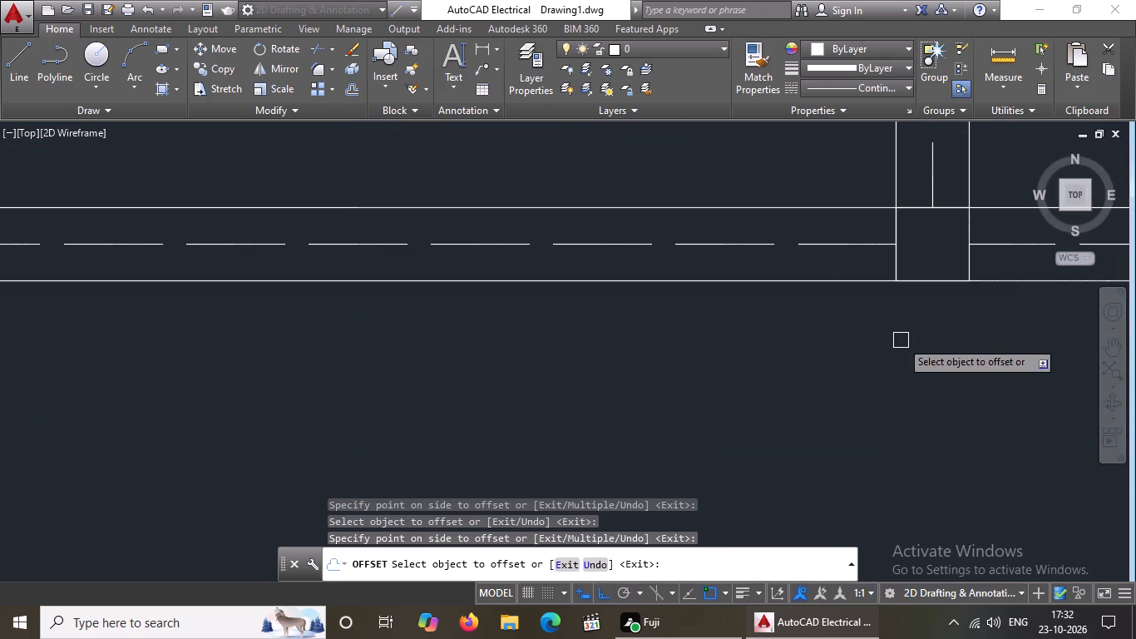
pyautogui.click(921, 284)
pyautogui.click(932, 338)
pyautogui.click(931, 324)
pyautogui.click(931, 349)
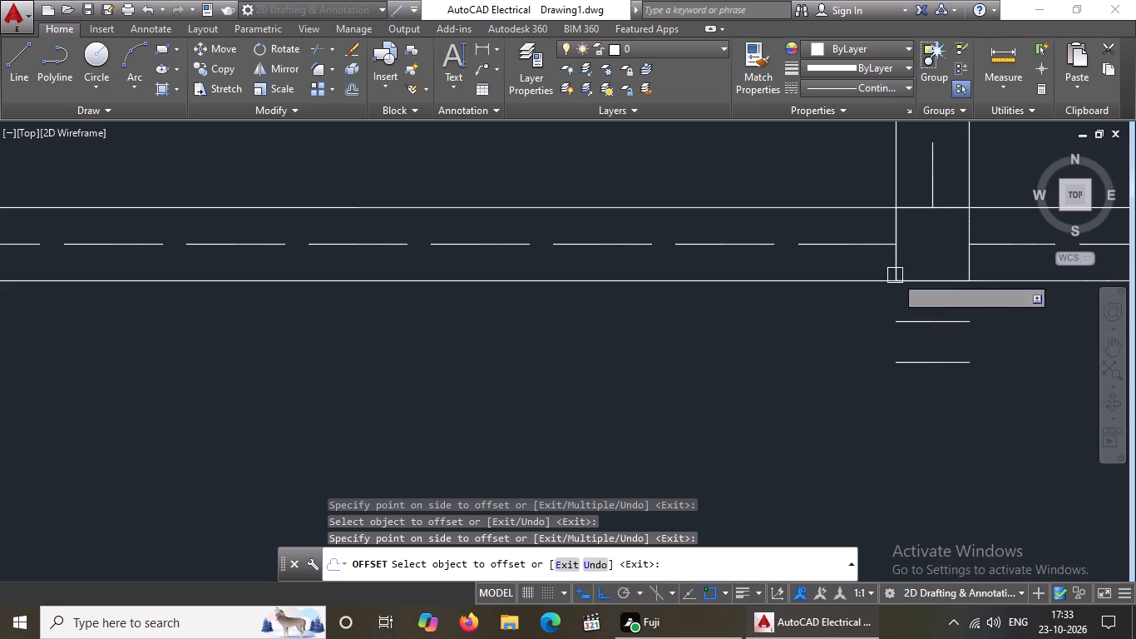
pyautogui.click(896, 224)
pyautogui.click(856, 242)
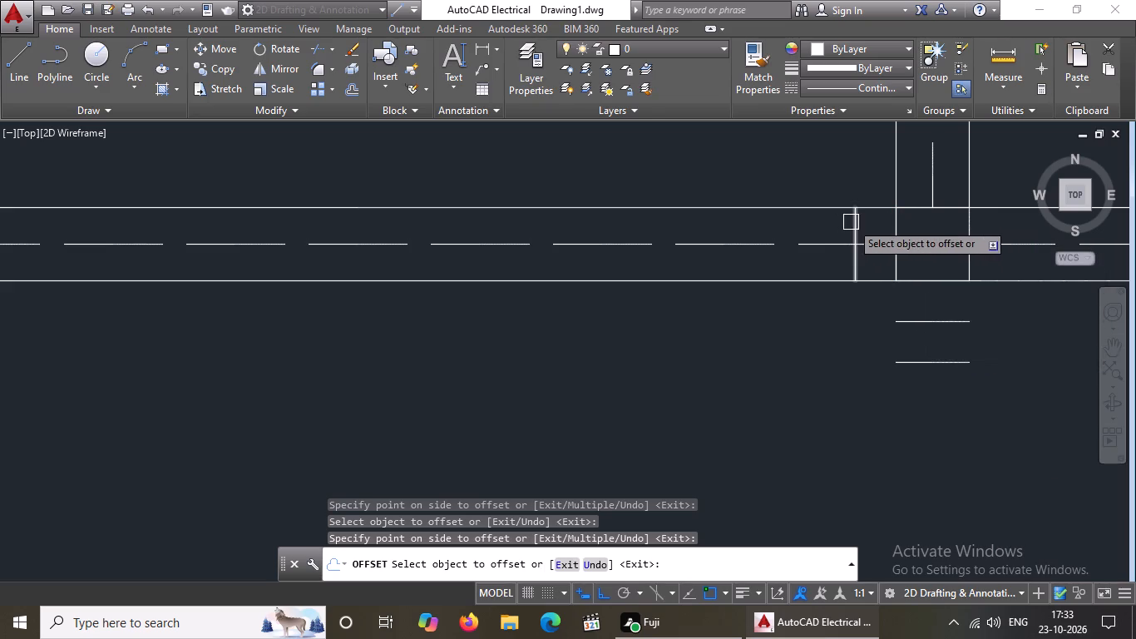
pyautogui.moveTo(852, 225); pyautogui.dragTo(846, 237)
pyautogui.moveTo(787, 260); pyautogui.dragTo(815, 249)
# Offset the top and right edges of the bottom wall's middle square outward, twice each at 5" spacing.
pyautogui.moveTo(912, 205); pyautogui.dragTo(912, 175)
pyautogui.moveTo(913, 145); pyautogui.dragTo(914, 155)
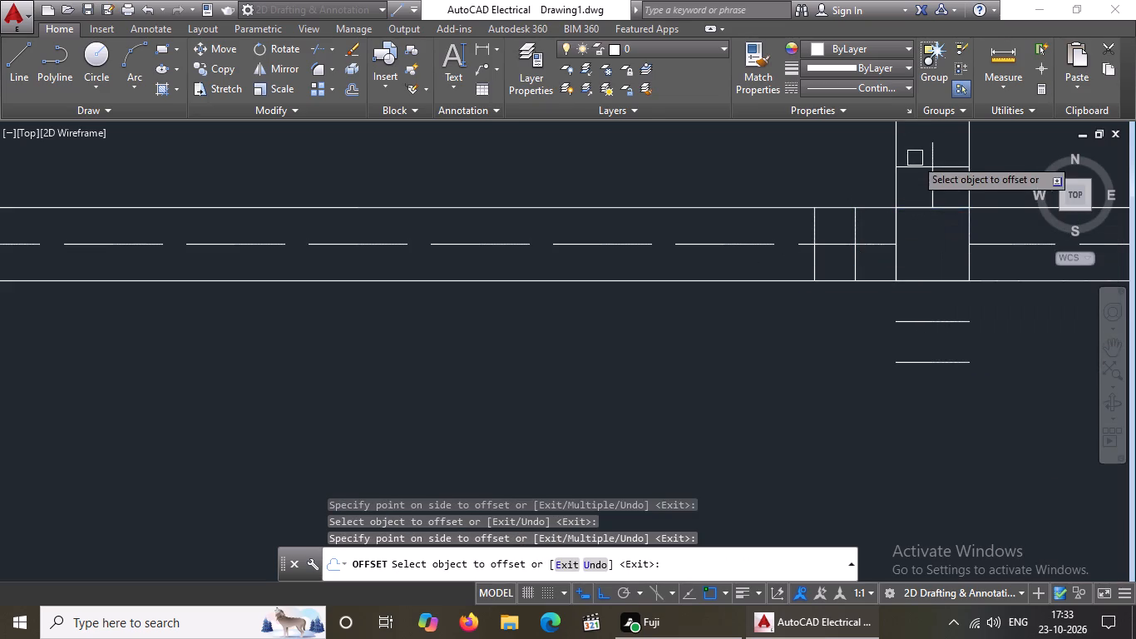
pyautogui.scroll(-2, 919, 171)
pyautogui.scroll(4, 934, 161)
pyautogui.moveTo(833, 238); pyautogui.dragTo(832, 230)
pyautogui.click(832, 199)
pyautogui.scroll(-4, 832, 199)
pyautogui.scroll(2, 898, 265)
pyautogui.click(816, 244)
pyautogui.click(848, 234)
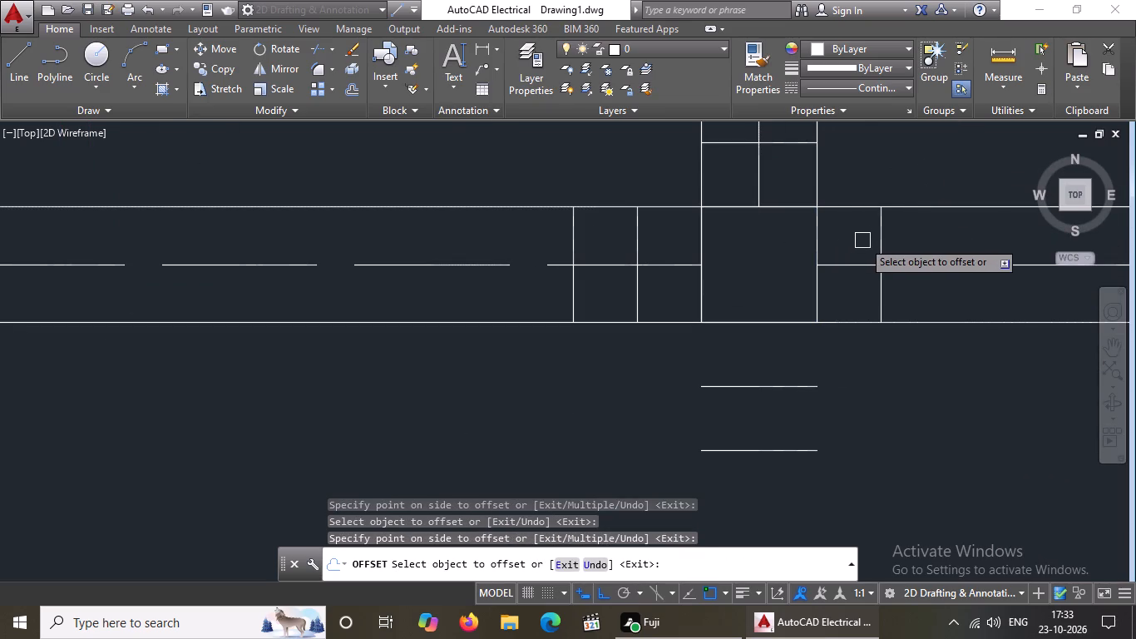
pyautogui.click(879, 235)
pyautogui.click(932, 238)
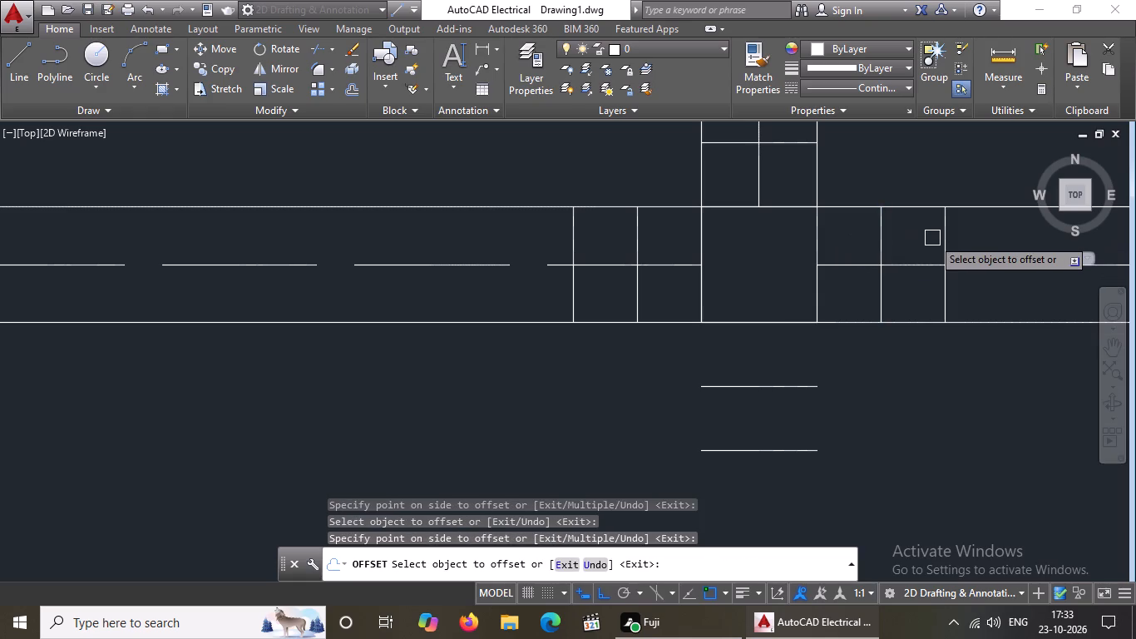
# Offset the bottom and right edges of the centre-line plan's lower-right corner square outward, twice each at 5" spacing.
pyautogui.scroll(-5, 872, 250)
pyautogui.scroll(1, 1045, 246)
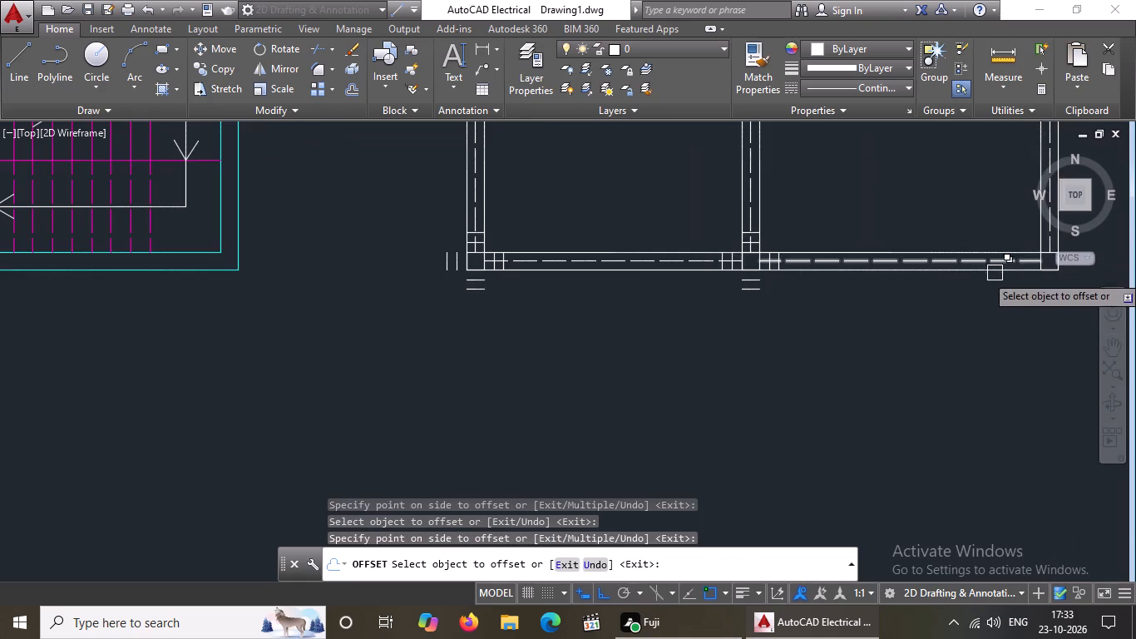
pyautogui.moveTo(976, 297); pyautogui.dragTo(957, 315, button='middle')
pyautogui.moveTo(1040, 292); pyautogui.dragTo(1033, 313)
pyautogui.click(1024, 336)
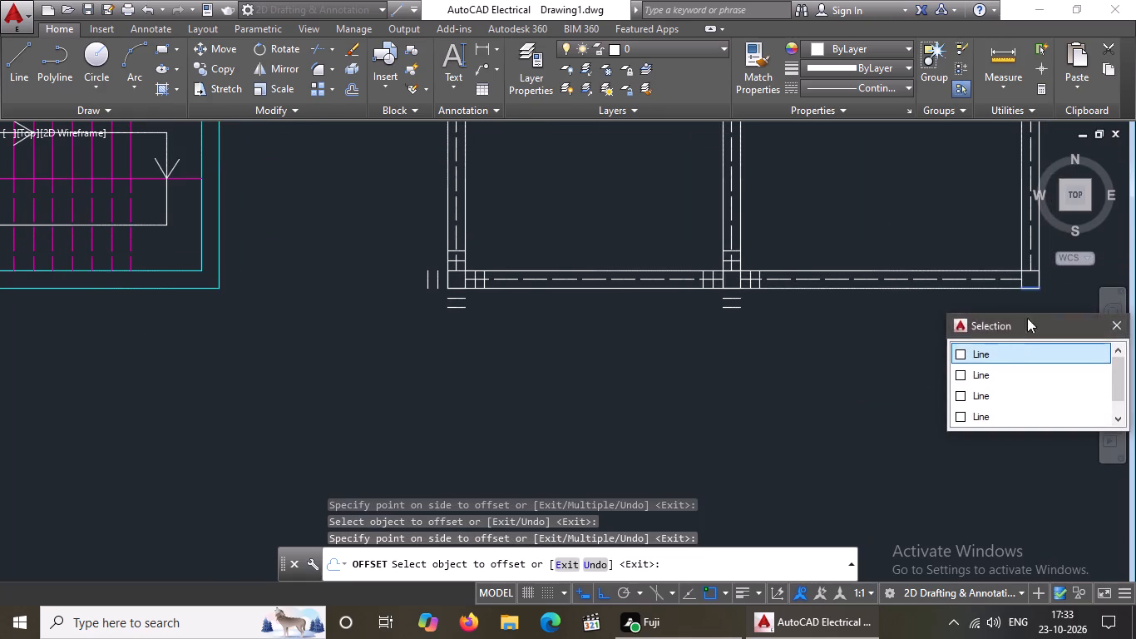
pyautogui.click(1000, 353)
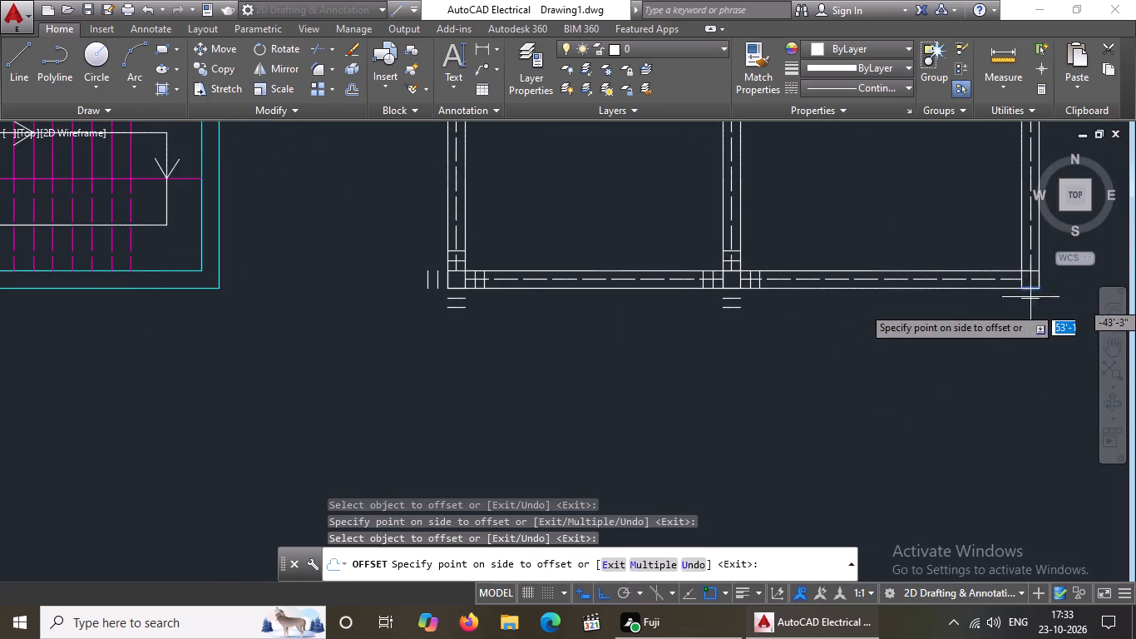
pyautogui.click(1035, 325)
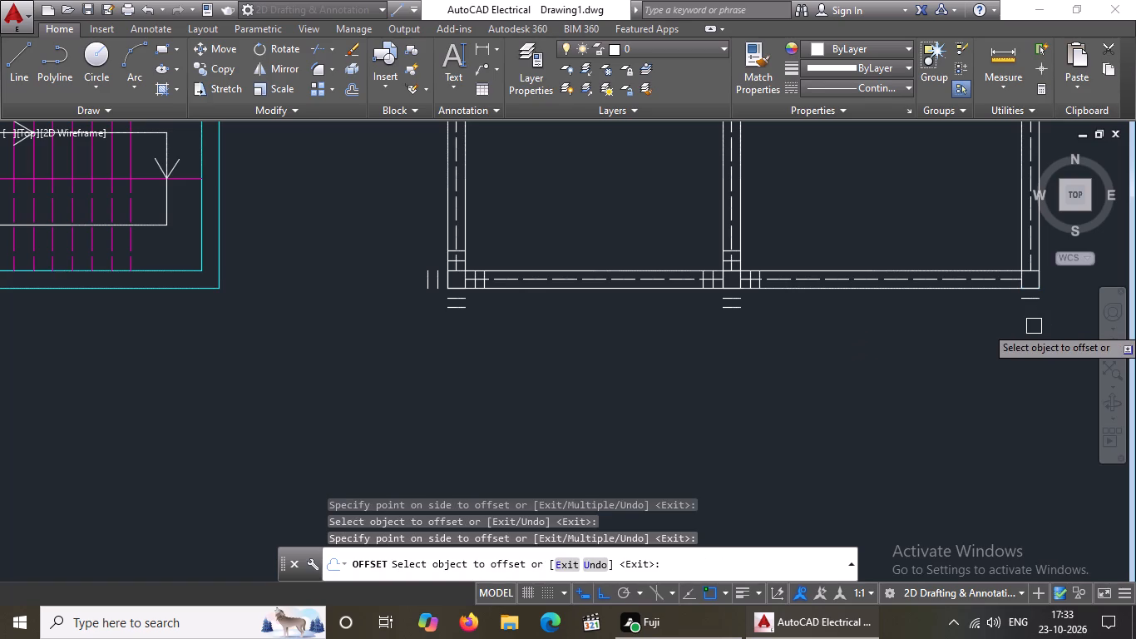
pyautogui.click(1031, 302)
pyautogui.click(1032, 348)
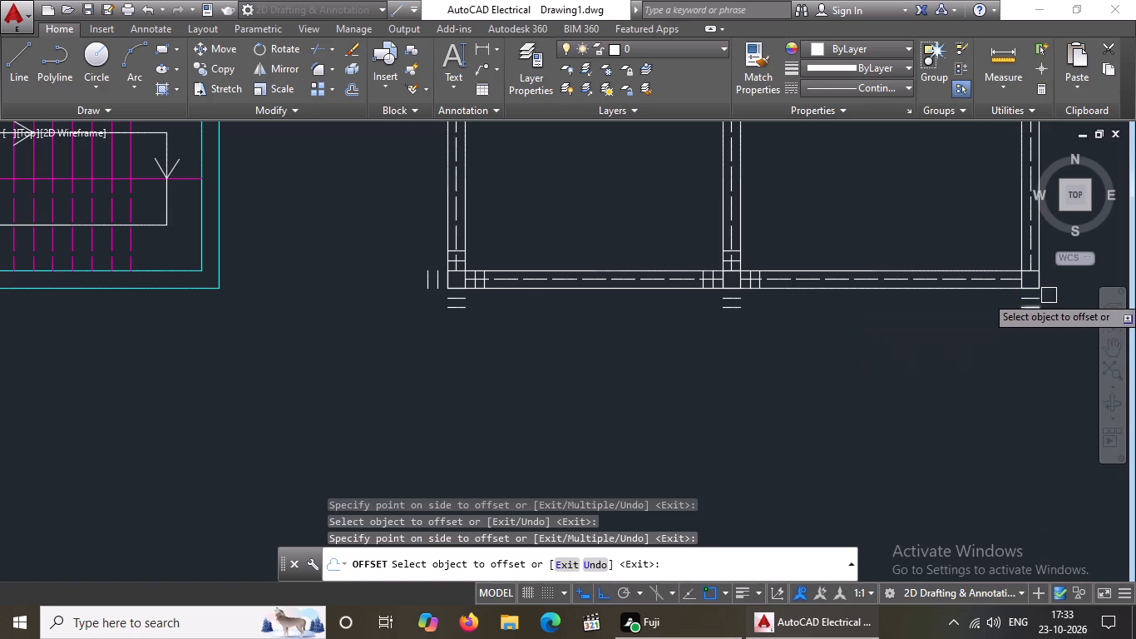
pyautogui.scroll(-1, 1048, 294)
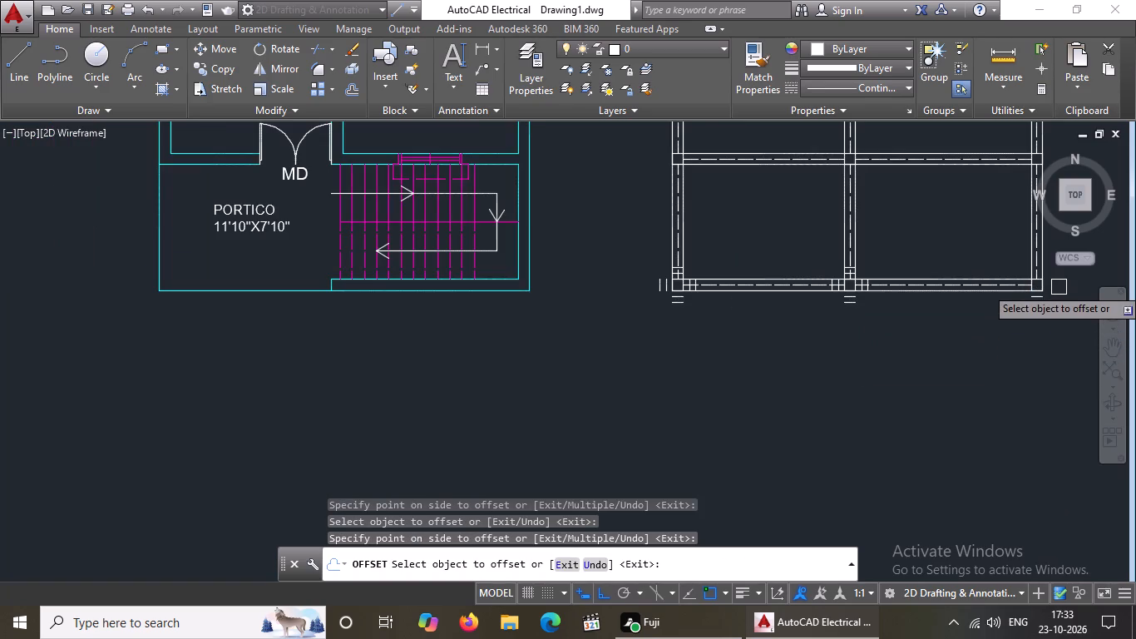
pyautogui.scroll(4, 1059, 281)
pyautogui.moveTo(930, 308); pyautogui.dragTo(941, 310)
pyautogui.click(995, 308)
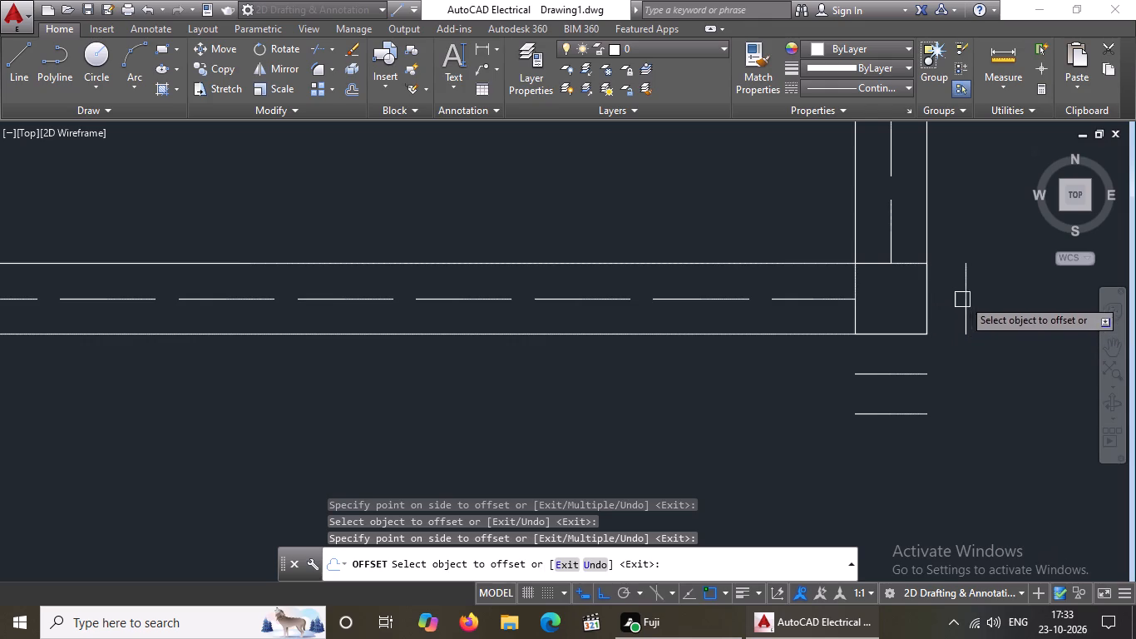
pyautogui.click(963, 299)
pyautogui.click(977, 297)
# Offset the left edge of the lower-right corner square leftward and its top edge upward, twice each at 5" spacing.
pyautogui.click(856, 289)
pyautogui.moveTo(777, 289); pyautogui.dragTo(790, 285)
pyautogui.click(819, 283)
pyautogui.click(759, 290)
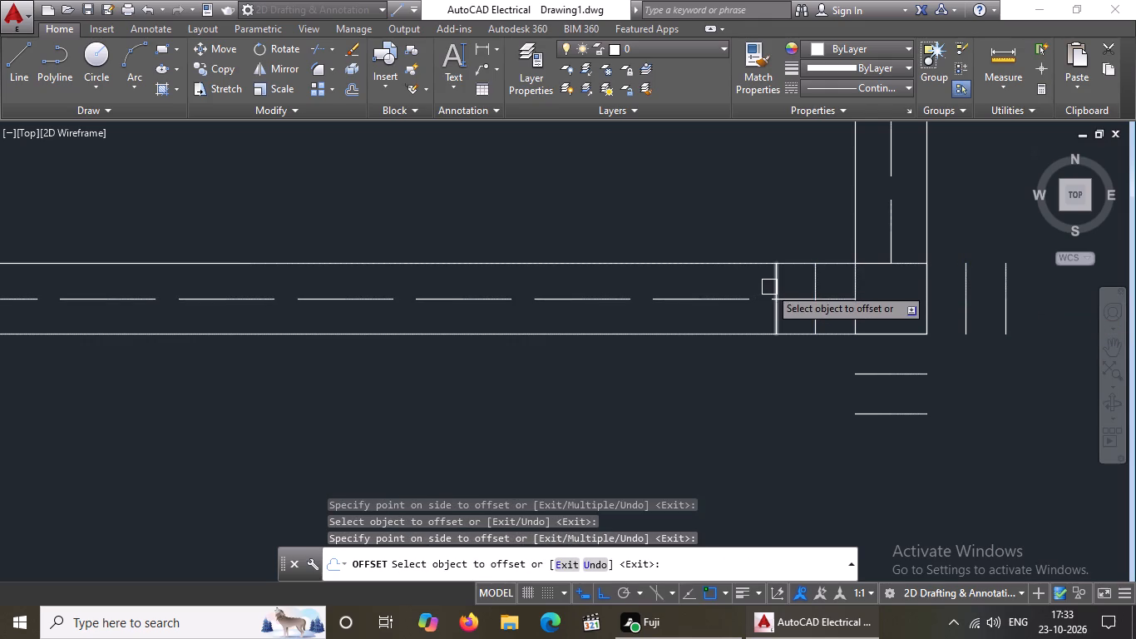
pyautogui.moveTo(867, 267); pyautogui.dragTo(867, 225)
pyautogui.click(867, 202)
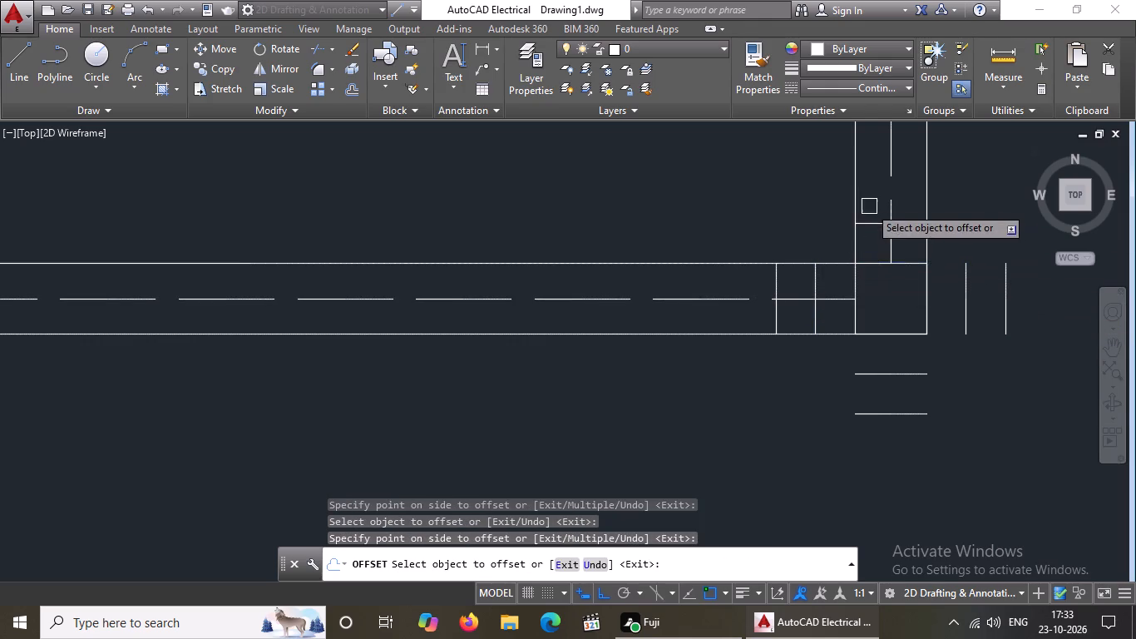
pyautogui.click(876, 228)
pyautogui.click(872, 197)
# Offset the left edge of the square where the left wall meets the first horizontal wall above the bottom outward twice at 5" spacing.
pyautogui.scroll(-5, 872, 209)
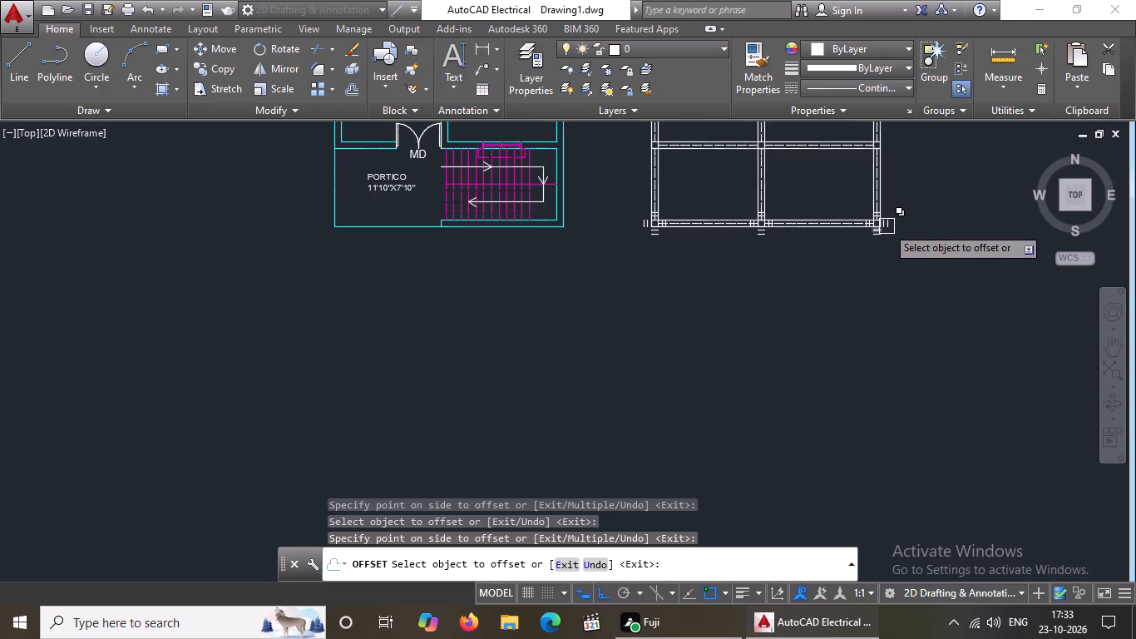
pyautogui.moveTo(738, 224); pyautogui.dragTo(738, 263, button='middle')
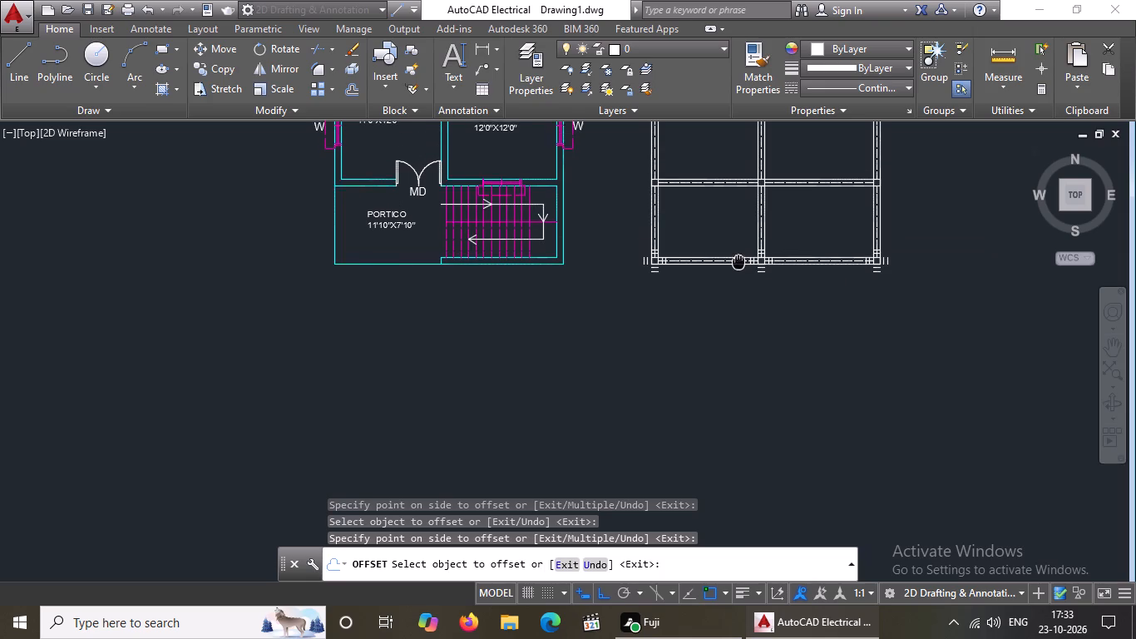
pyautogui.moveTo(738, 263); pyautogui.dragTo(738, 264, button='middle')
pyautogui.moveTo(735, 255); pyautogui.dragTo(708, 321, button='middle')
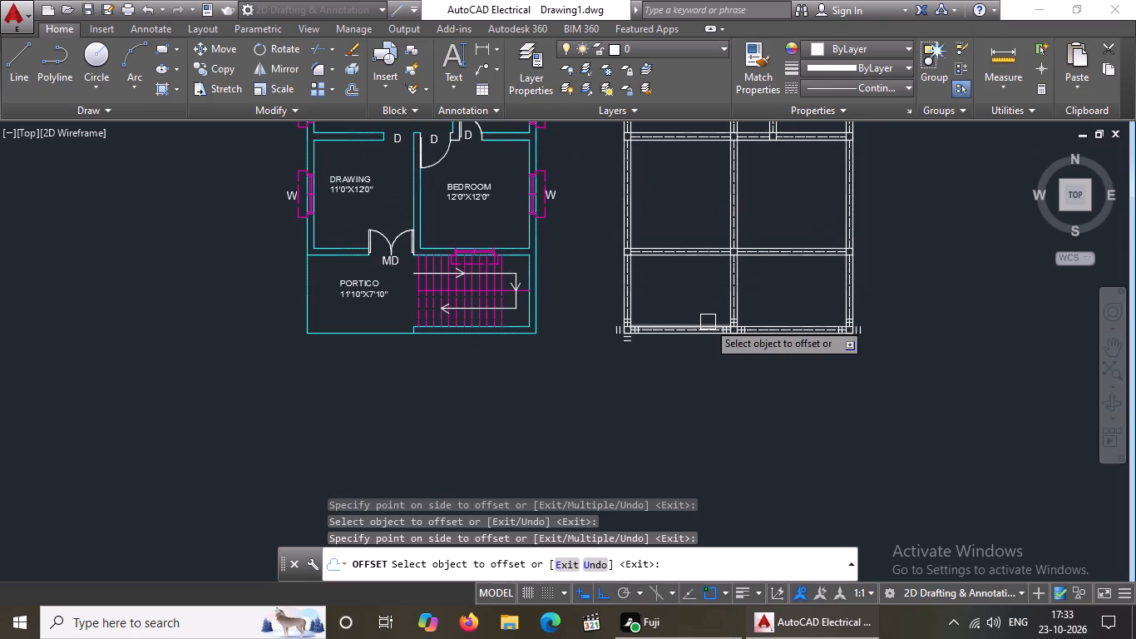
pyautogui.scroll(3, 618, 259)
pyautogui.moveTo(630, 230); pyautogui.dragTo(584, 250)
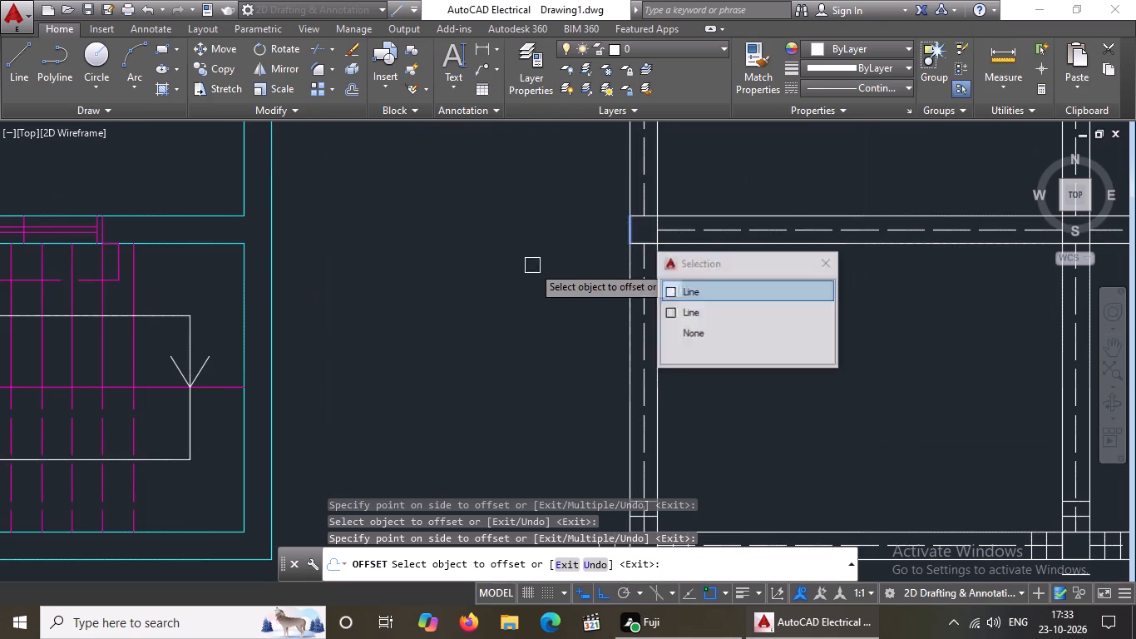
pyautogui.click(532, 265)
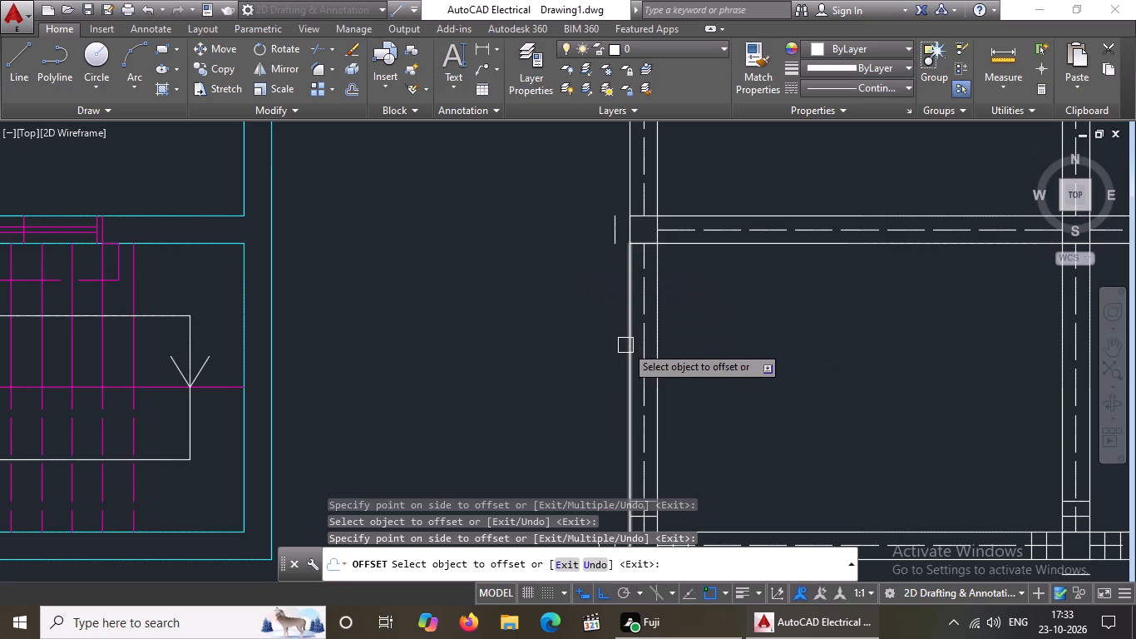
pyautogui.scroll(2, 697, 333)
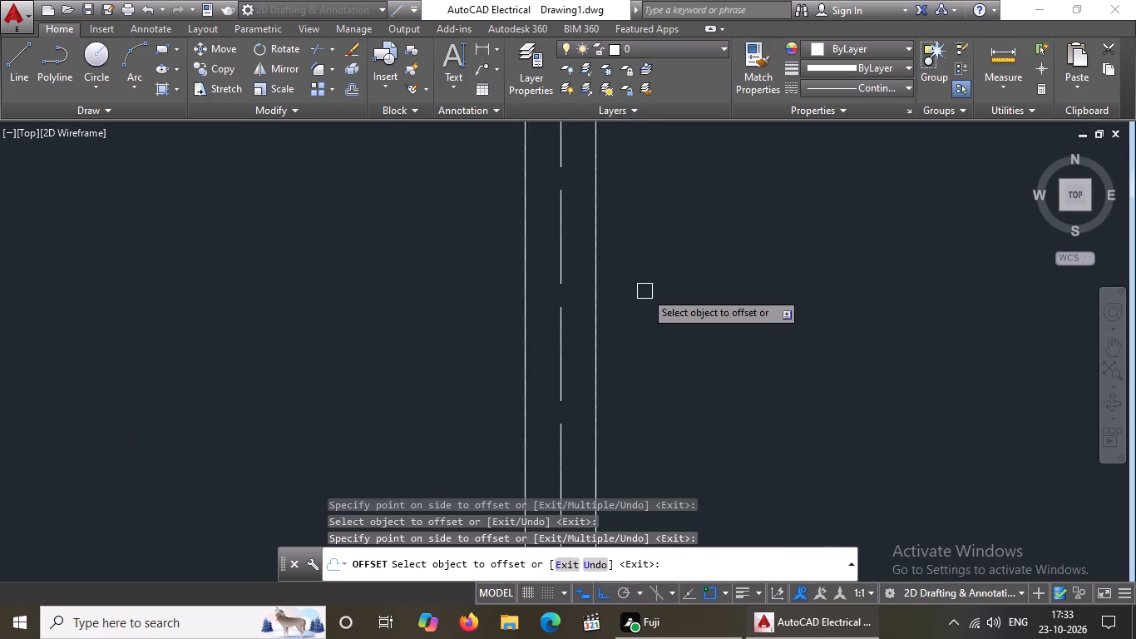
pyautogui.scroll(-3, 645, 291)
pyautogui.scroll(2, 625, 270)
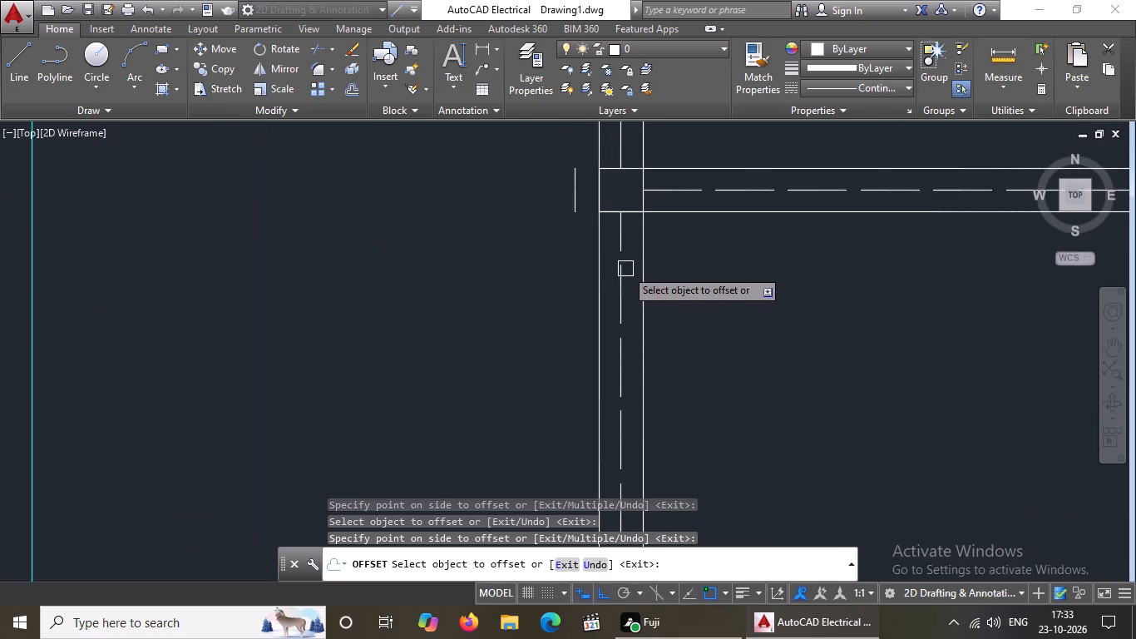
pyautogui.moveTo(576, 195); pyautogui.dragTo(559, 201)
pyautogui.click(533, 206)
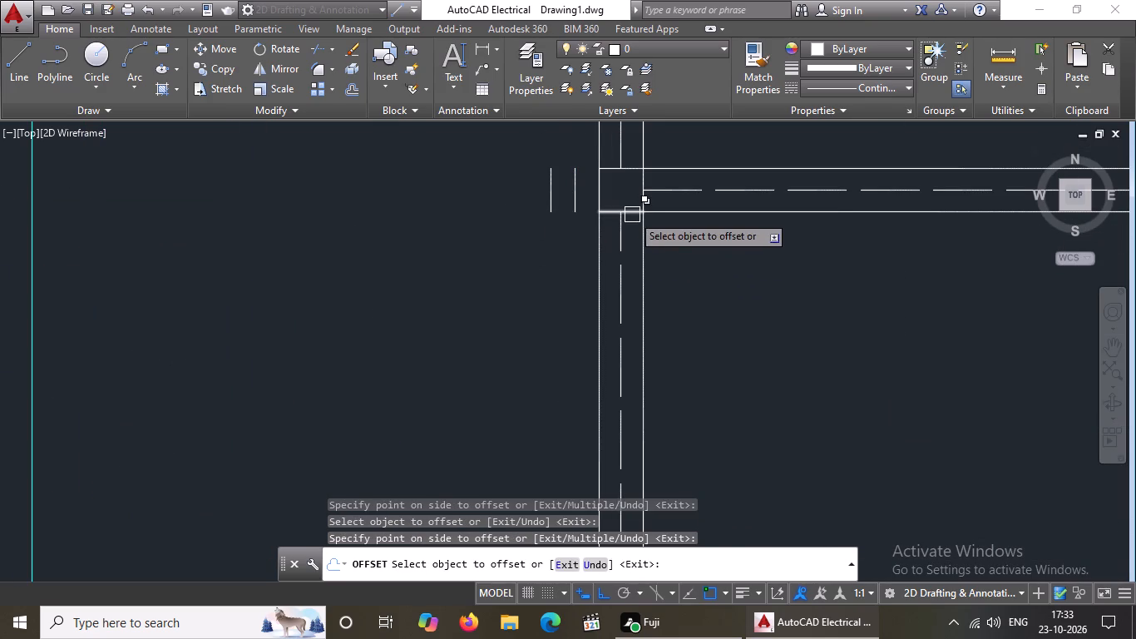
# Offset the bottom edge of that left-wall junction square downward and its right edge rightward, twice each at 5" spacing.
pyautogui.click(632, 214)
pyautogui.click(632, 249)
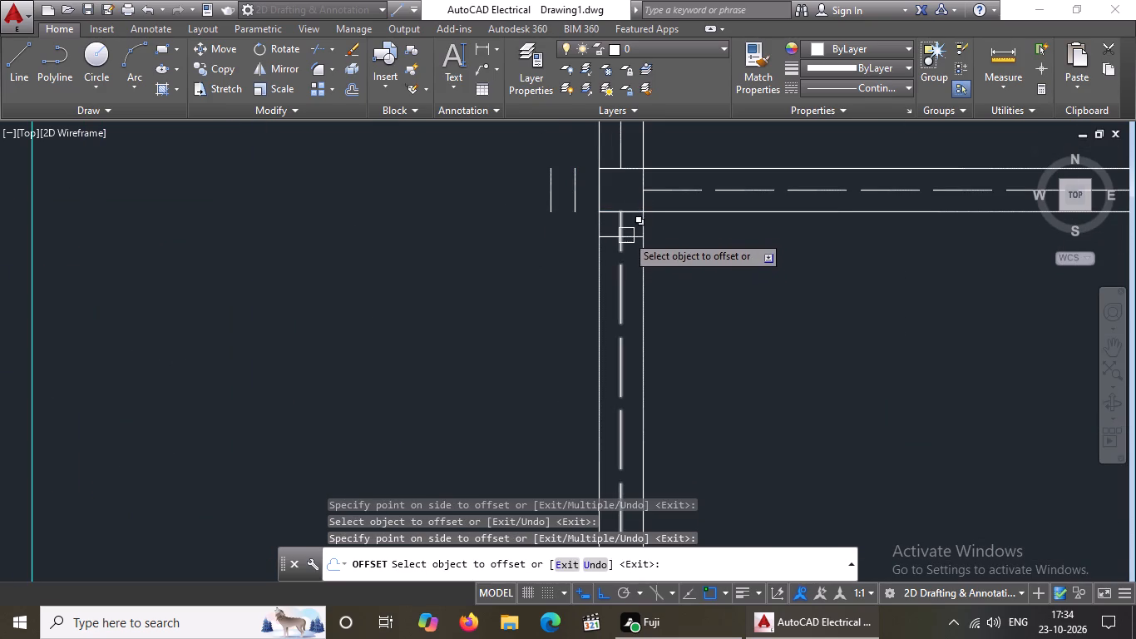
pyautogui.click(633, 235)
pyautogui.click(634, 262)
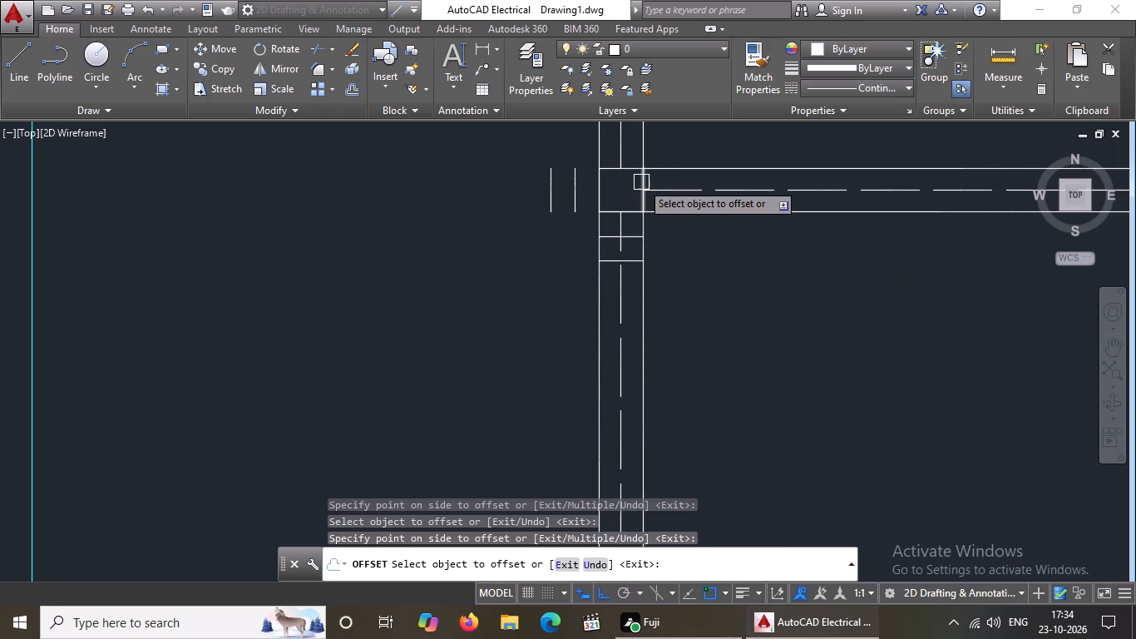
pyautogui.click(641, 182)
pyautogui.click(681, 185)
pyautogui.click(666, 181)
pyautogui.click(693, 176)
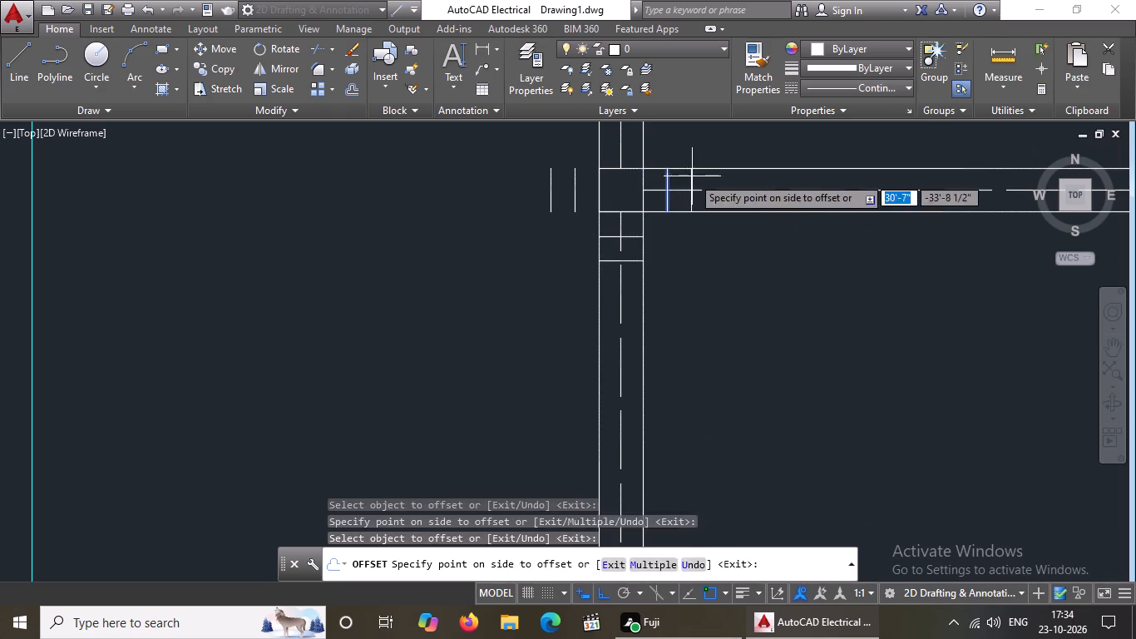
# Offset the top edge of the same left-wall junction square upward twice at 5" spacing.
pyautogui.scroll(-5, 680, 191)
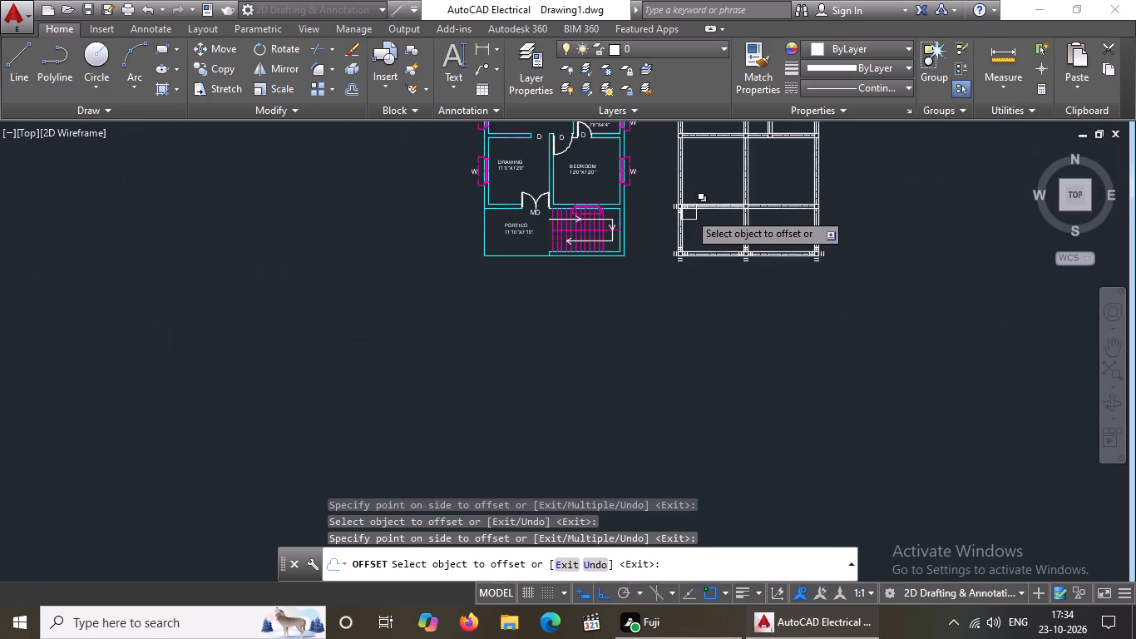
pyautogui.scroll(6, 673, 190)
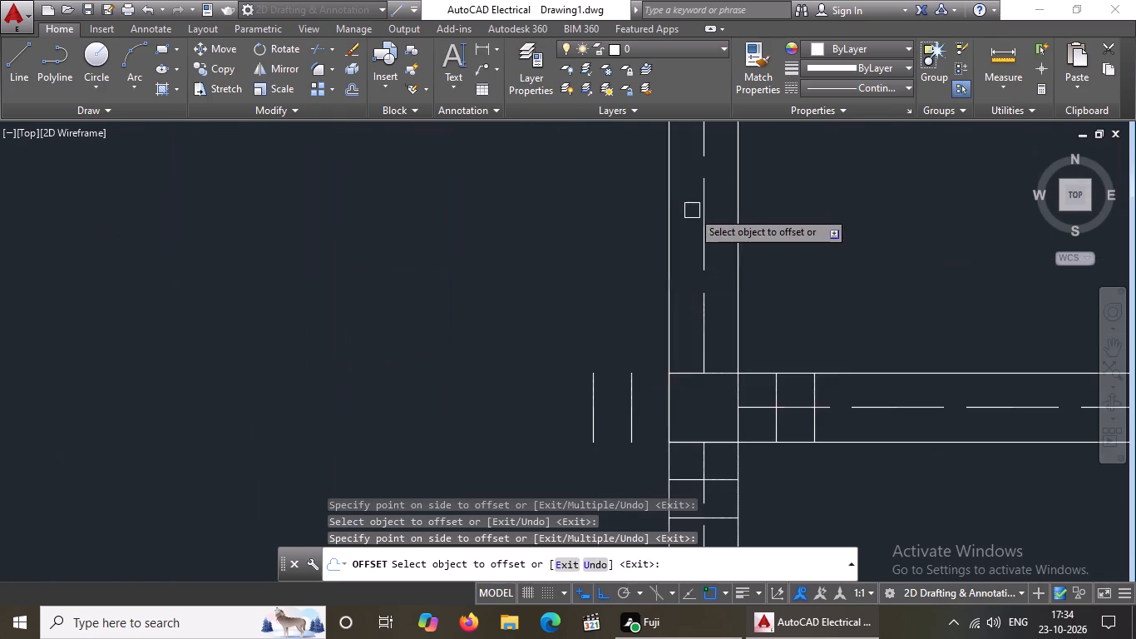
pyautogui.click(689, 370)
pyautogui.click(689, 324)
pyautogui.click(689, 332)
pyautogui.click(692, 276)
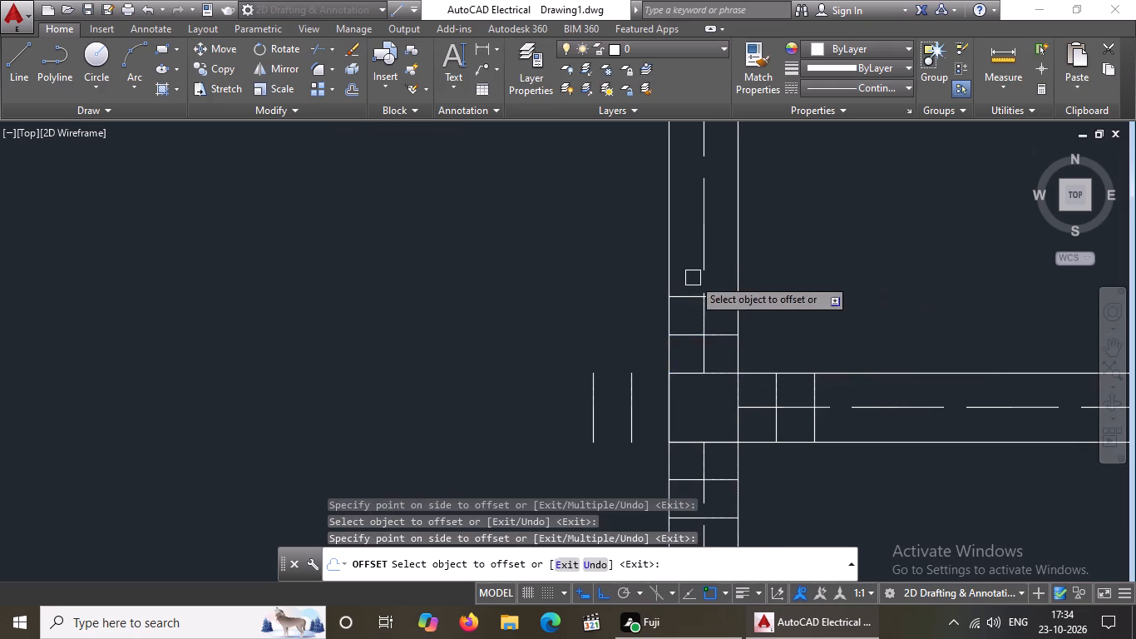
# Offset the right and top edges of the middle junction square on the same horizontal wall outward, twice each at 5" spacing.
pyautogui.scroll(-3, 727, 280)
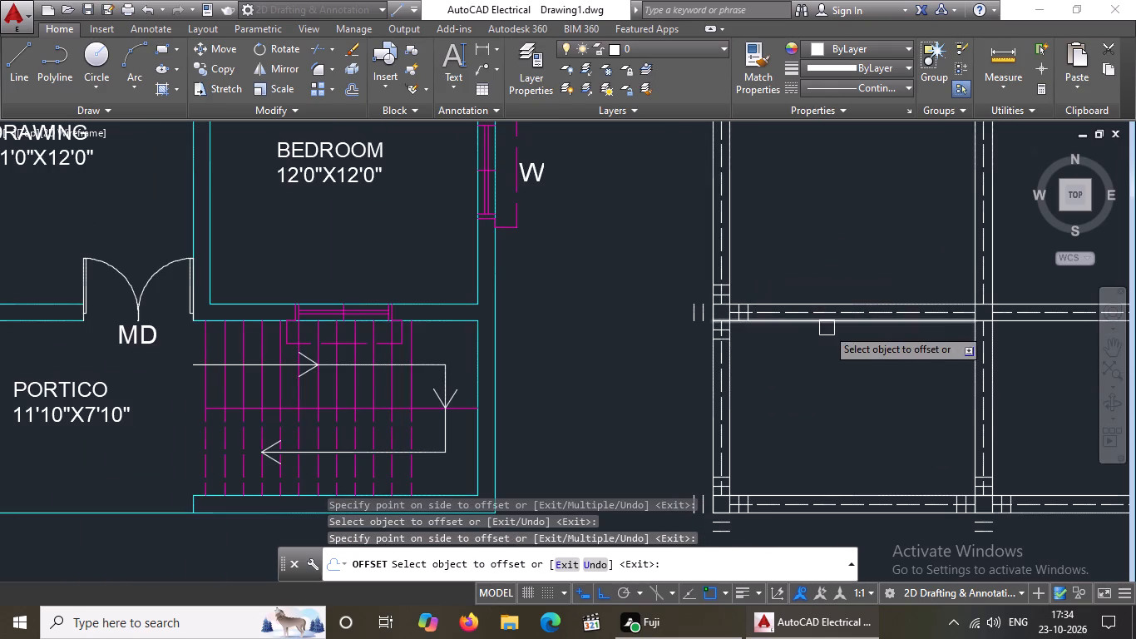
pyautogui.scroll(-3, 827, 328)
pyautogui.scroll(7, 883, 327)
pyautogui.click(640, 383)
pyautogui.click(712, 383)
pyautogui.click(709, 384)
pyautogui.click(770, 375)
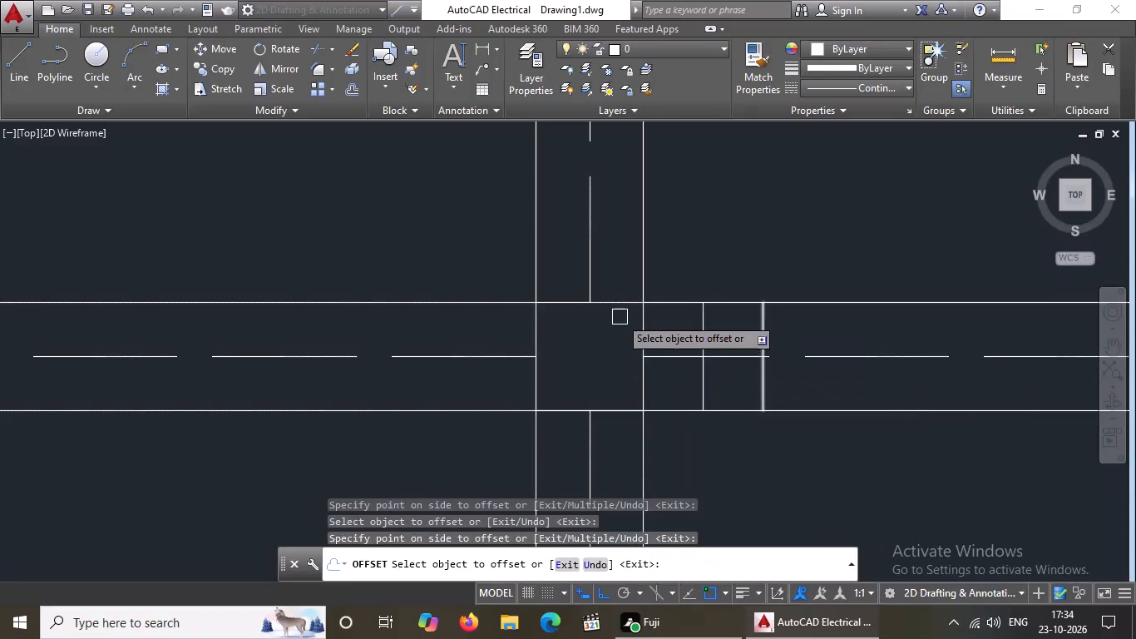
pyautogui.moveTo(619, 298); pyautogui.dragTo(619, 286)
pyautogui.click(620, 240)
pyautogui.click(620, 245)
pyautogui.click(620, 218)
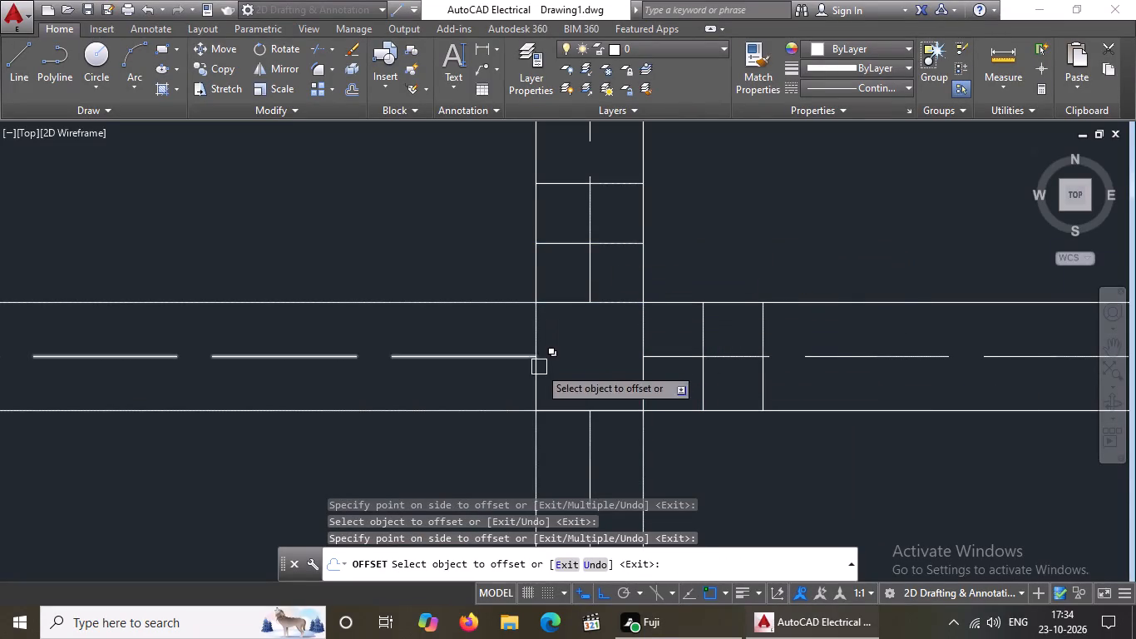
# Offset the left and bottom edges of that middle junction square outward, twice each at 5" spacing.
pyautogui.click(536, 382)
pyautogui.click(465, 384)
pyautogui.moveTo(475, 377); pyautogui.dragTo(466, 379)
pyautogui.click(434, 384)
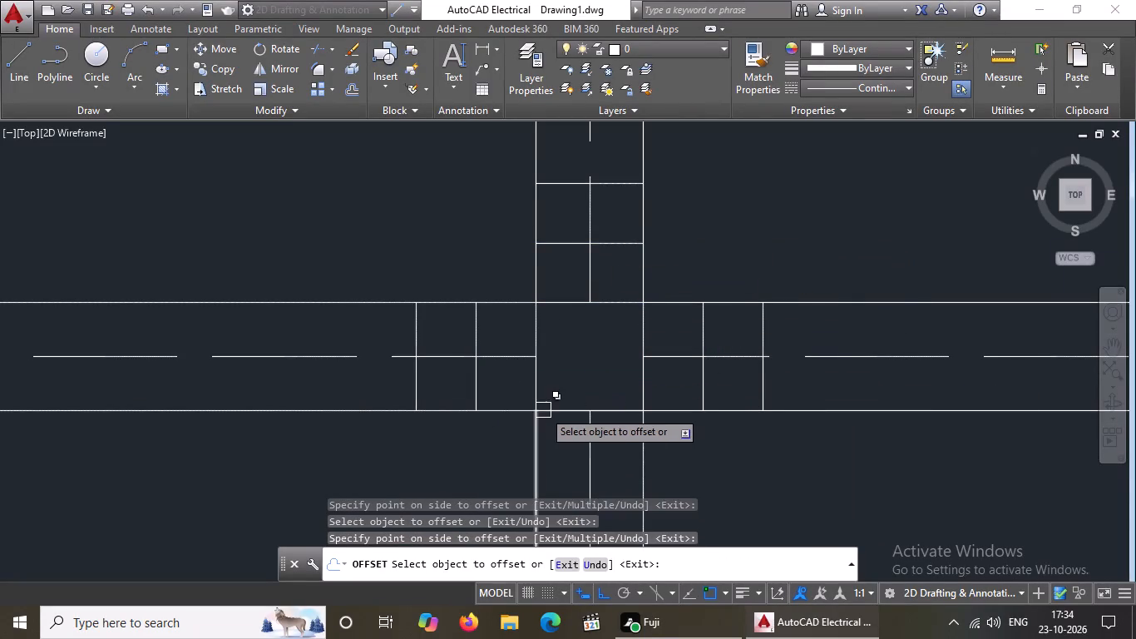
pyautogui.click(546, 409)
pyautogui.click(546, 436)
pyautogui.click(554, 471)
pyautogui.click(555, 484)
# Offset the right and bottom edges of the square where this horizontal wall meets the right wall outward, twice each at 5" spacing.
pyautogui.scroll(-4, 643, 428)
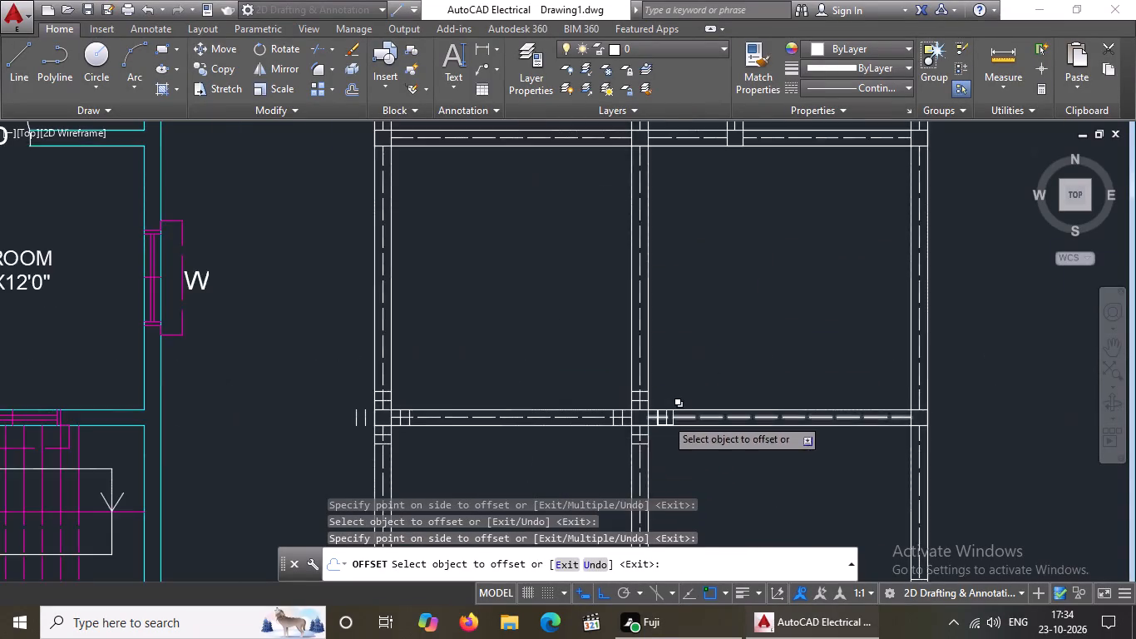
pyautogui.scroll(-2, 665, 418)
pyautogui.scroll(6, 774, 411)
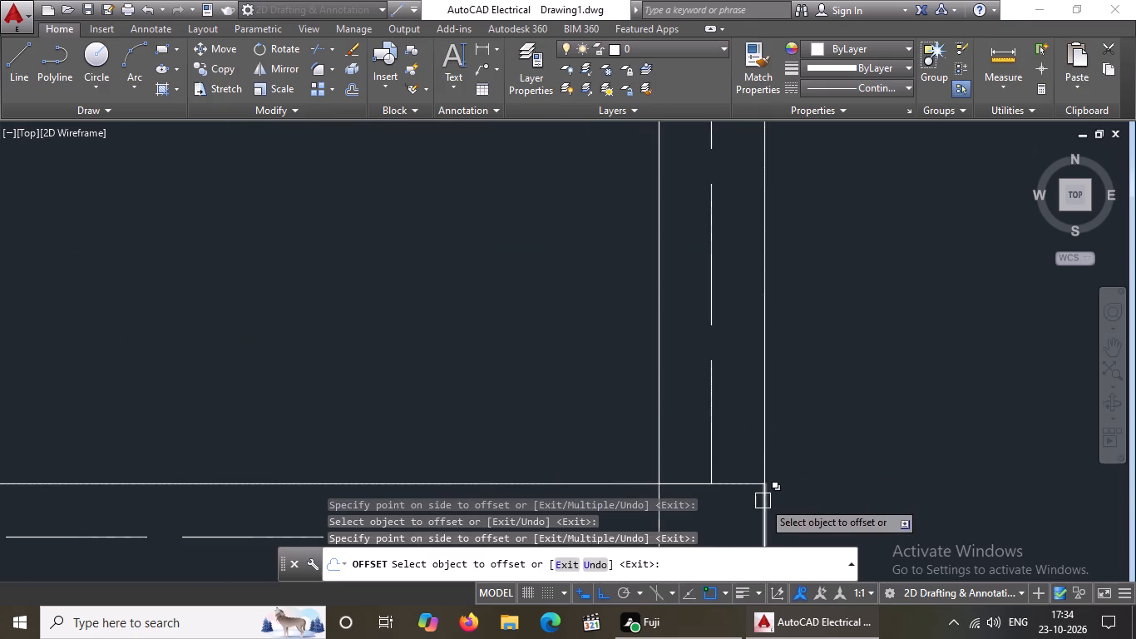
pyautogui.click(762, 503)
pyautogui.click(803, 494)
pyautogui.click(784, 433)
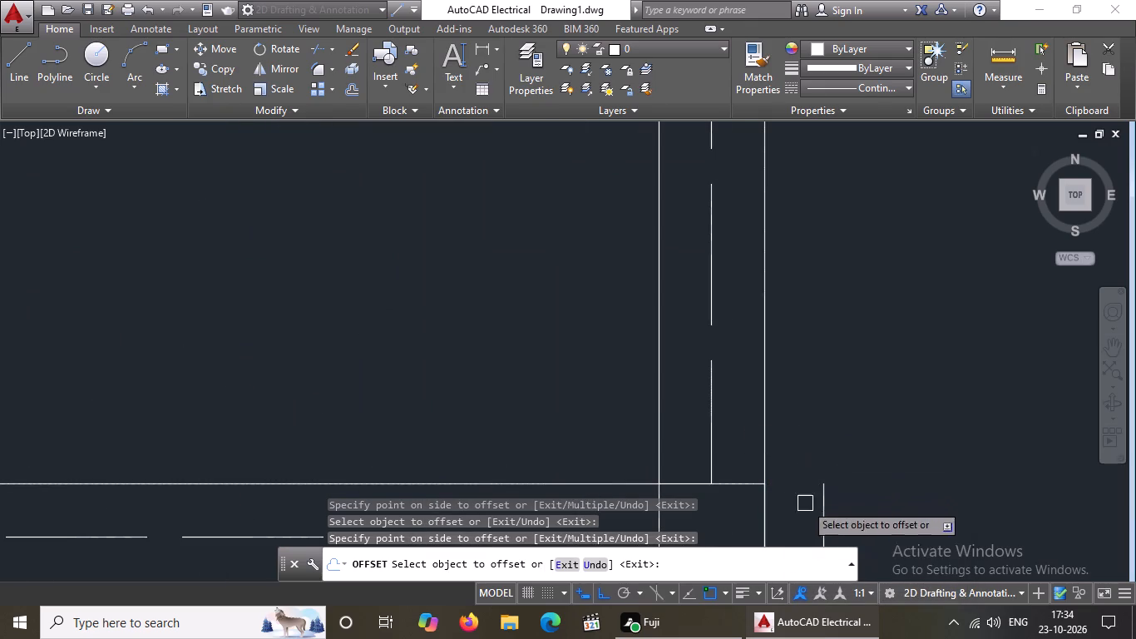
pyautogui.moveTo(824, 518); pyautogui.dragTo(832, 513)
pyautogui.click(874, 491)
pyautogui.scroll(-4, 868, 423)
pyautogui.scroll(3, 856, 446)
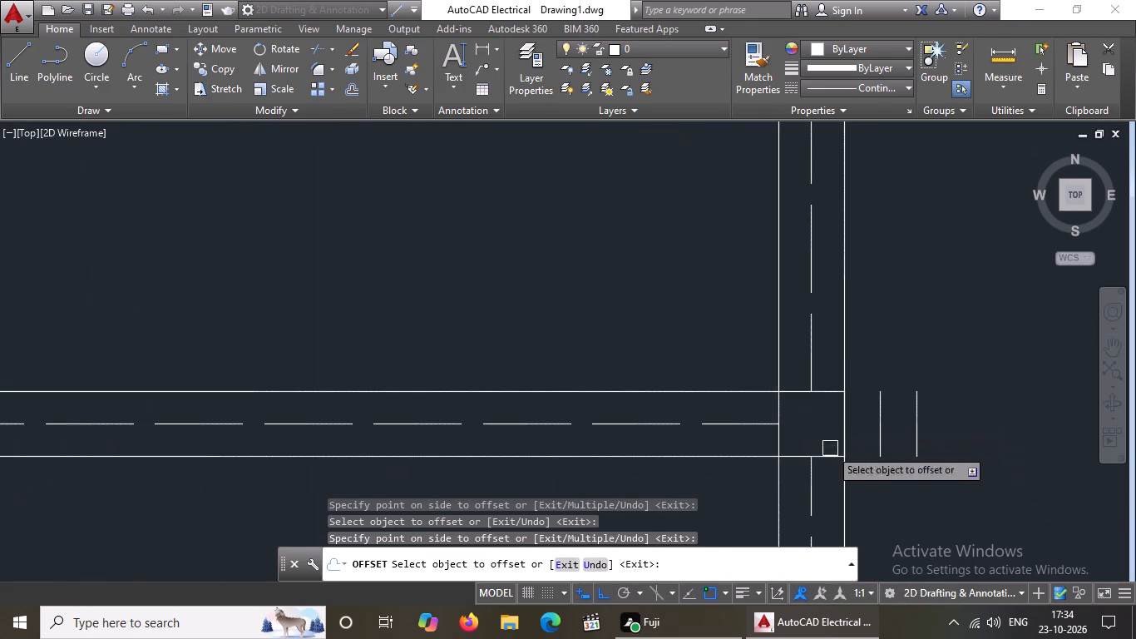
pyautogui.click(827, 458)
pyautogui.click(827, 502)
pyautogui.moveTo(828, 493); pyautogui.dragTo(828, 504)
pyautogui.click(828, 518)
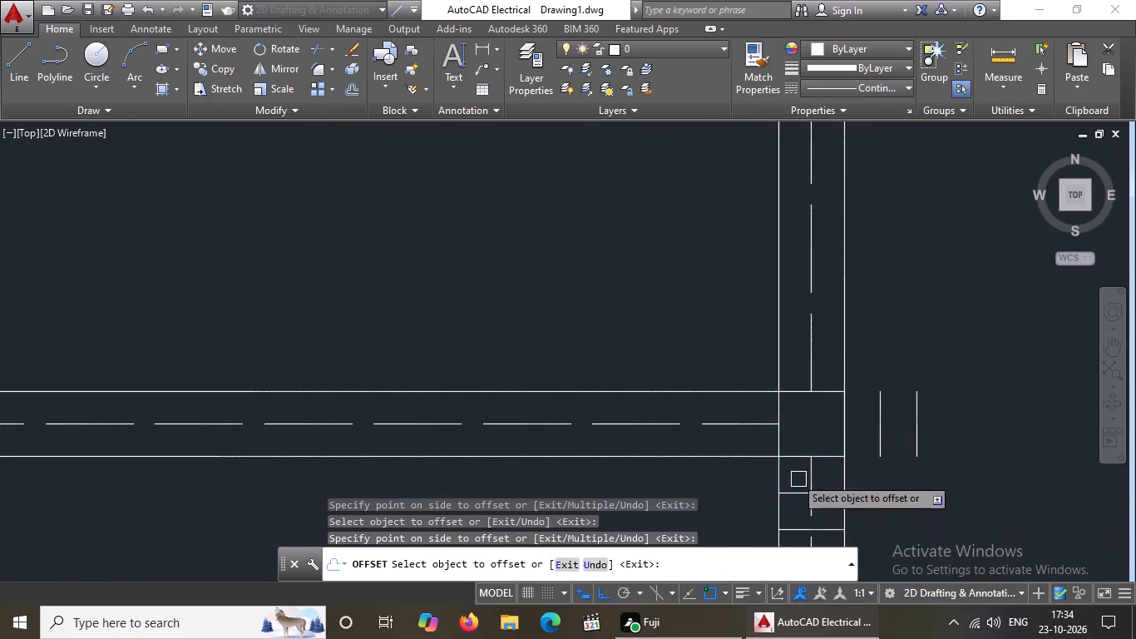
# Offset the left and top edges of that right-wall junction square outward, twice each at 5" spacing.
pyautogui.click(783, 440)
pyautogui.click(757, 442)
pyautogui.click(743, 441)
pyautogui.click(767, 423)
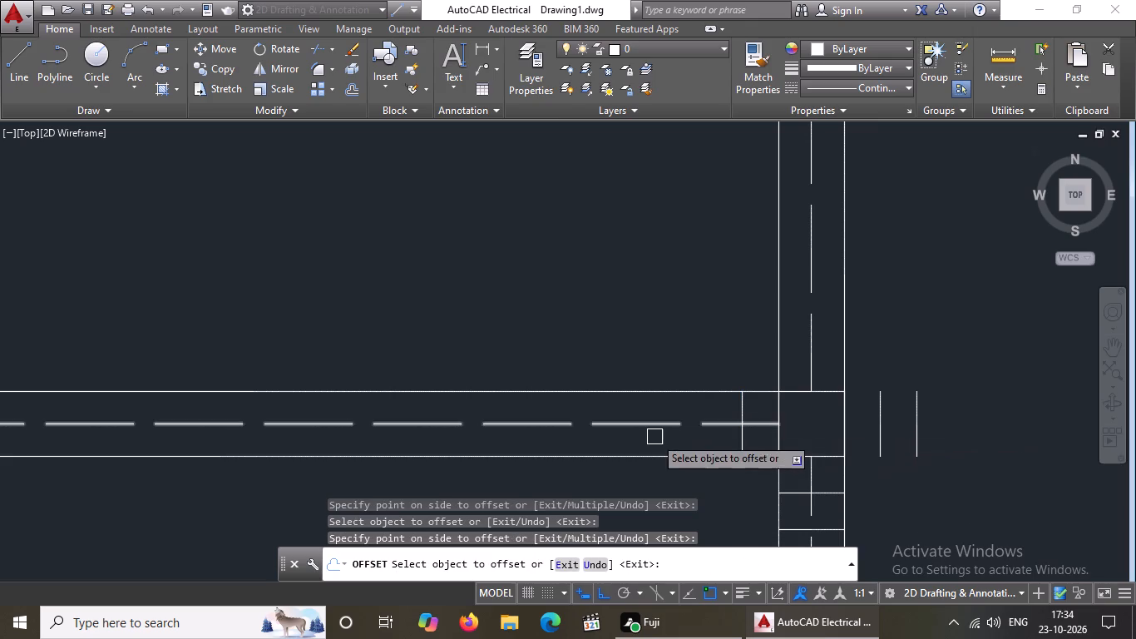
pyautogui.moveTo(744, 440); pyautogui.dragTo(737, 440)
pyautogui.moveTo(703, 439); pyautogui.dragTo(729, 432)
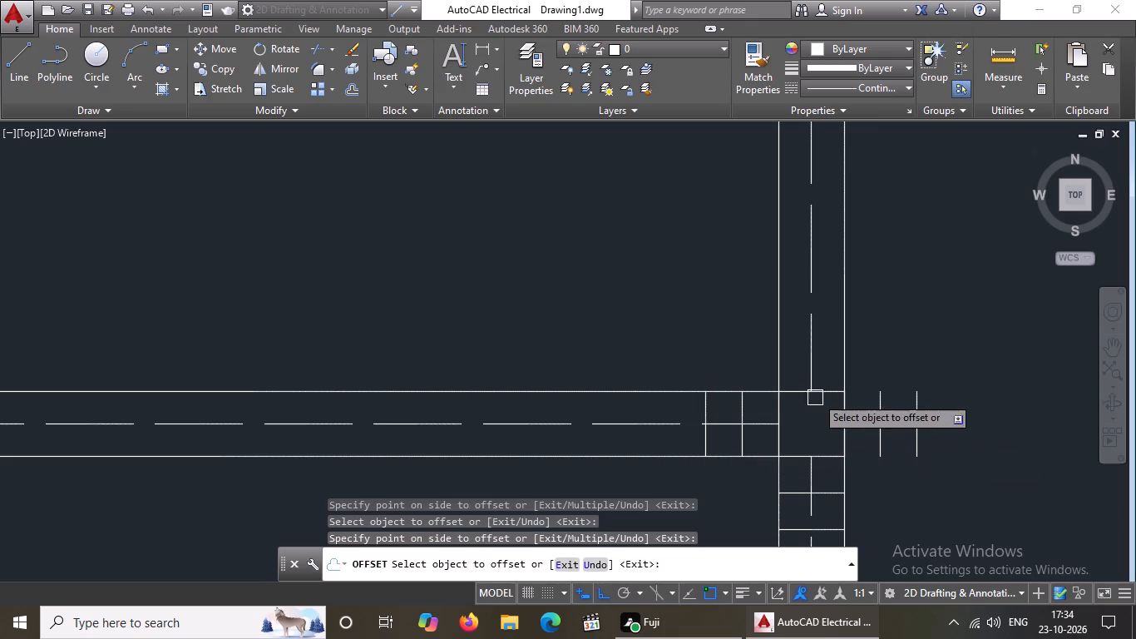
pyautogui.click(798, 394)
pyautogui.click(793, 359)
pyautogui.click(791, 359)
pyautogui.click(793, 334)
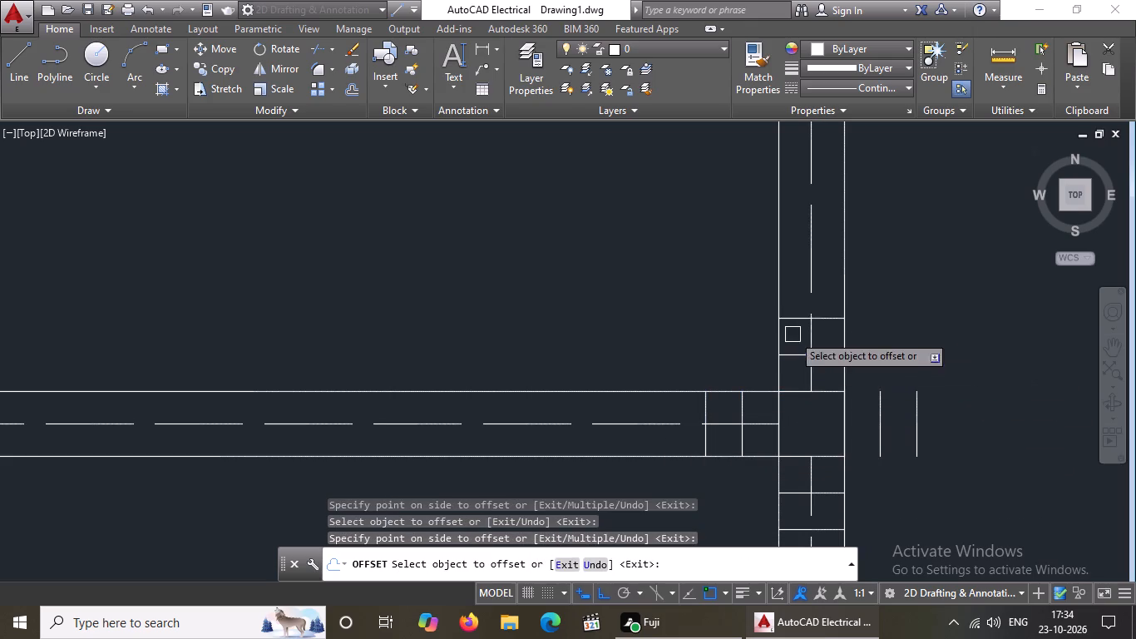
# Offset the left and top edges of the square where the third horizontal wall from the bottom meets the left wall outward, twice each at 5" spacing.
pyautogui.scroll(-5, 841, 300)
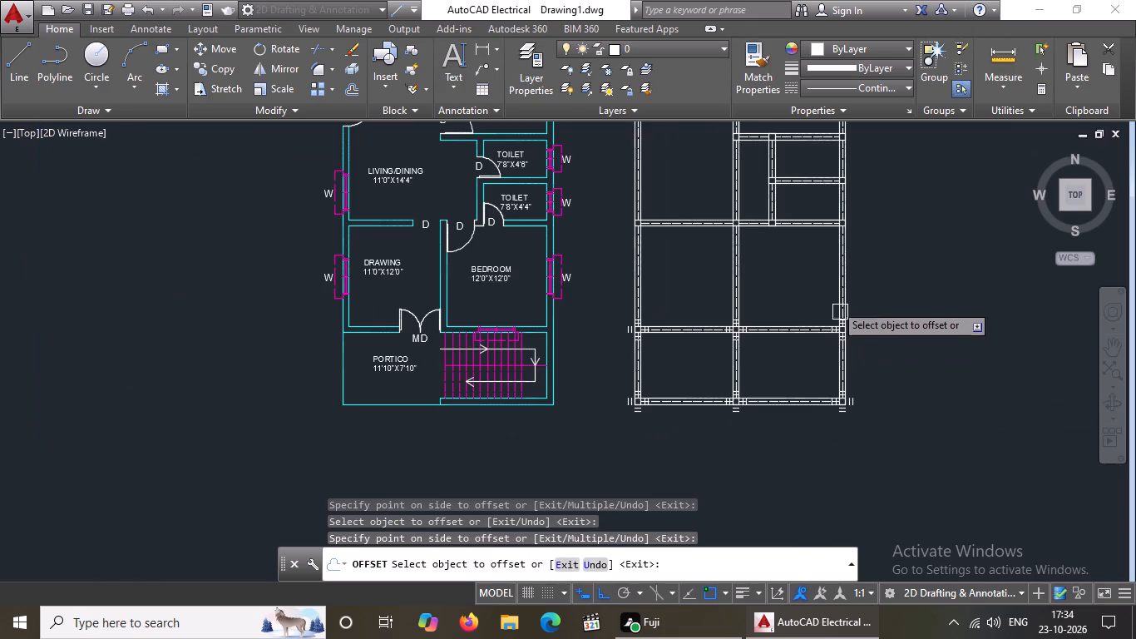
pyautogui.scroll(3, 643, 191)
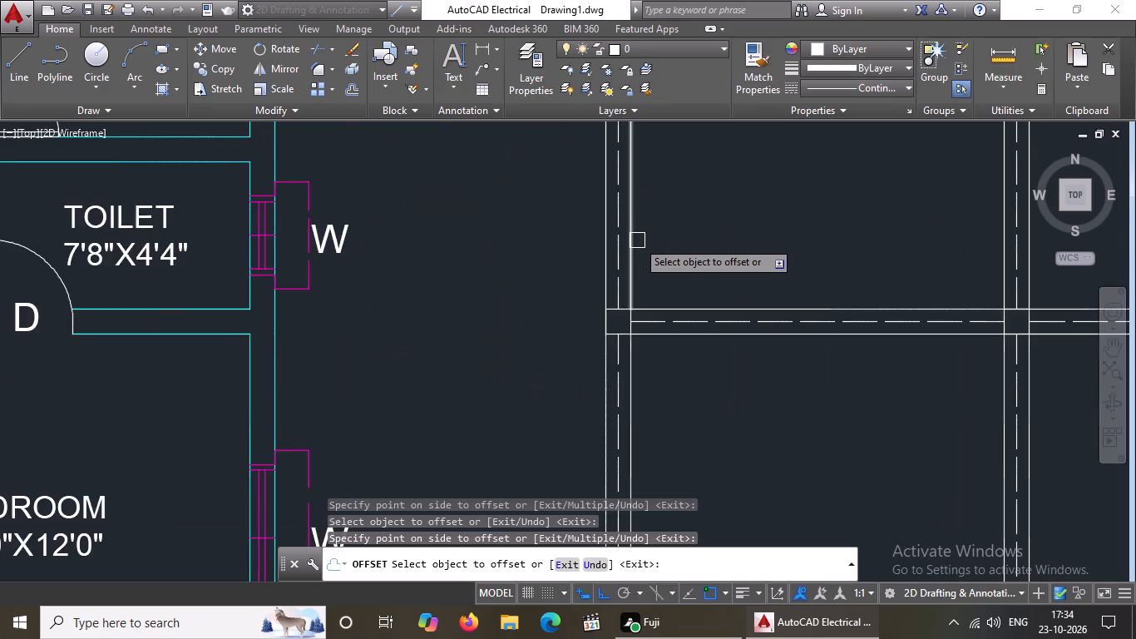
pyautogui.scroll(1, 637, 240)
pyautogui.click(585, 378)
pyautogui.click(537, 383)
pyautogui.moveTo(561, 374); pyautogui.dragTo(527, 381)
pyautogui.moveTo(463, 400); pyautogui.dragTo(476, 389)
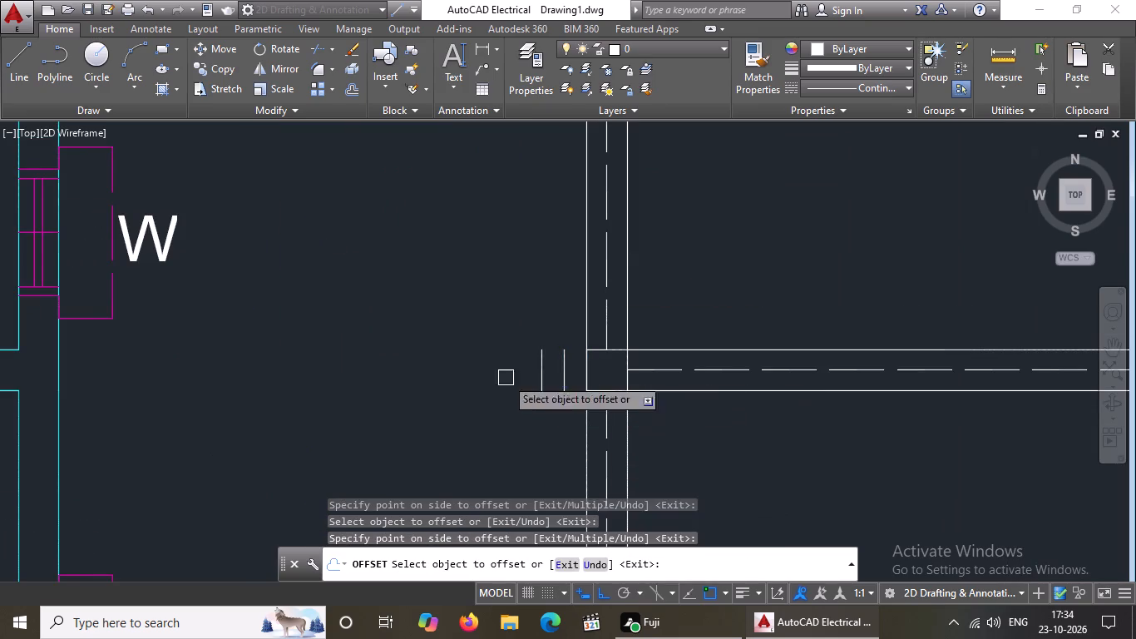
pyautogui.scroll(3, 600, 356)
pyautogui.click(669, 339)
pyautogui.click(679, 315)
pyautogui.click(669, 248)
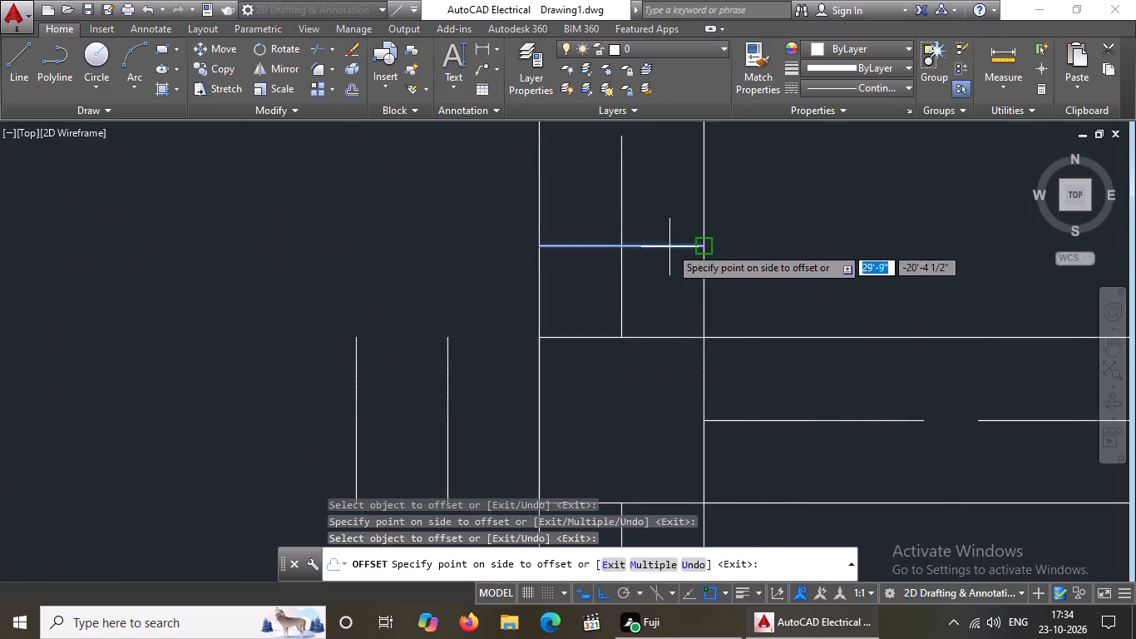
pyautogui.click(669, 230)
# Offset the right and bottom edges of that left-wall junction square outward, twice each at 5" spacing.
pyautogui.click(703, 365)
pyautogui.click(738, 362)
pyautogui.click(785, 379)
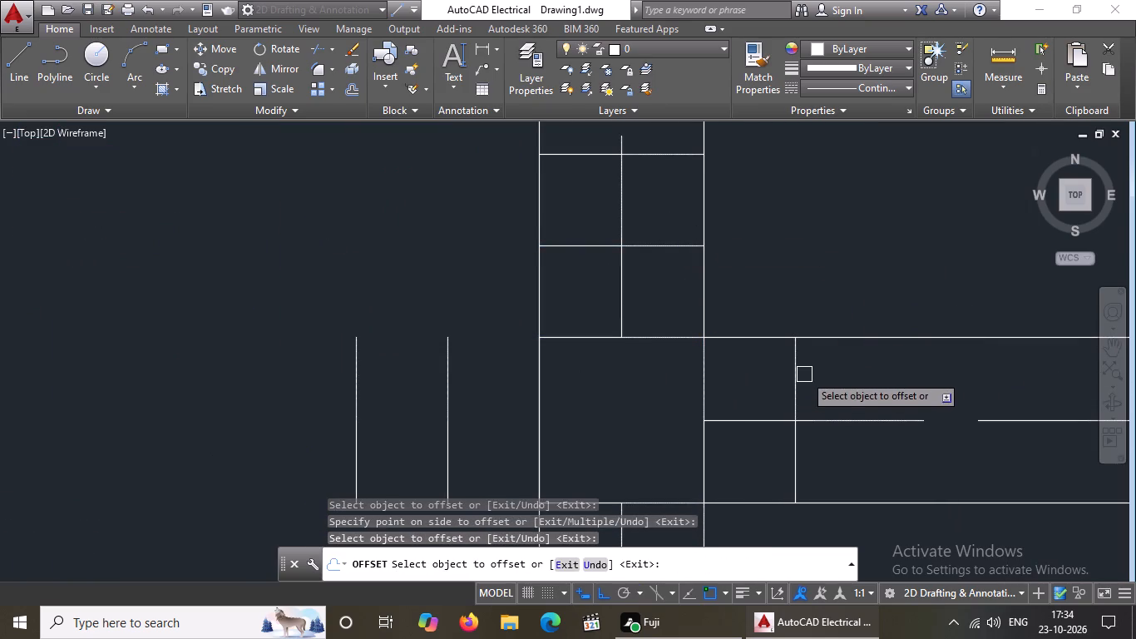
pyautogui.moveTo(804, 374); pyautogui.dragTo(815, 370)
pyautogui.click(878, 363)
pyautogui.moveTo(800, 379); pyautogui.dragTo(827, 376)
pyautogui.click(898, 380)
pyautogui.scroll(-3, 901, 374)
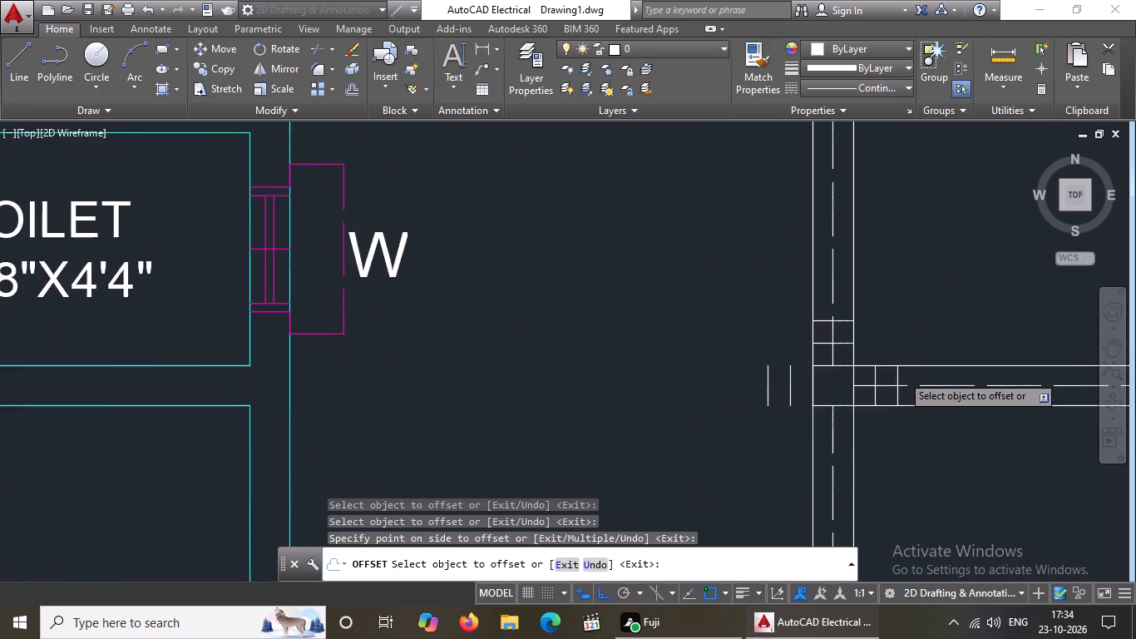
pyautogui.scroll(4, 864, 434)
pyautogui.moveTo(696, 251); pyautogui.dragTo(696, 263)
pyautogui.click(710, 344)
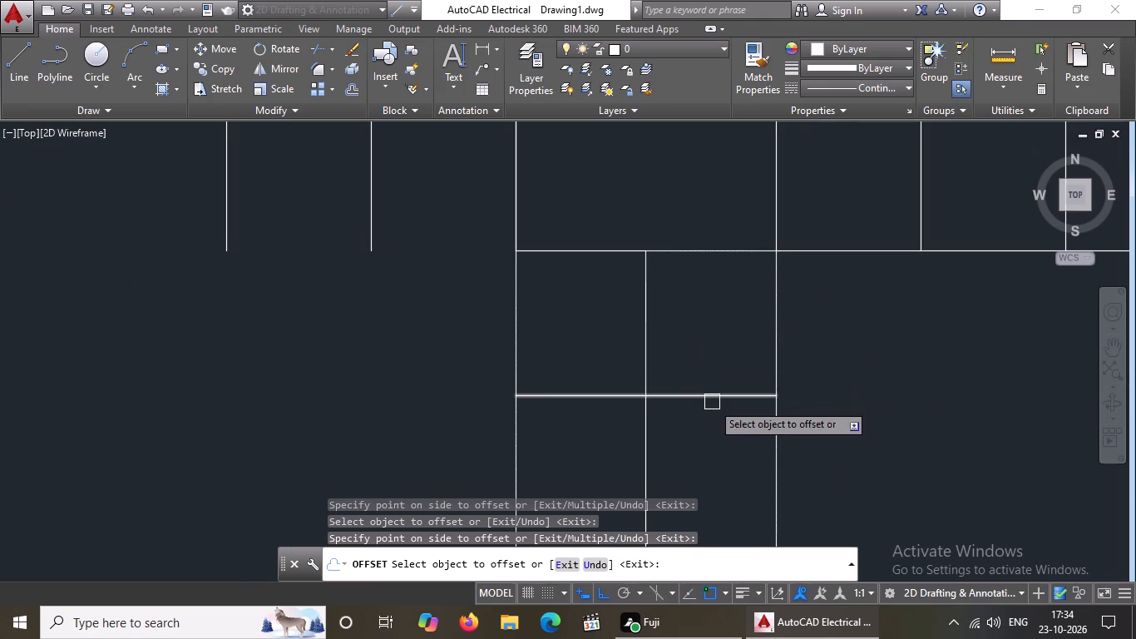
pyautogui.moveTo(711, 393); pyautogui.dragTo(711, 411)
pyautogui.click(709, 466)
# Offset the bottom and right edges of the square where this horizontal wall crosses the middle vertical wall outward, twice each at 5" spacing.
pyautogui.scroll(-8, 738, 389)
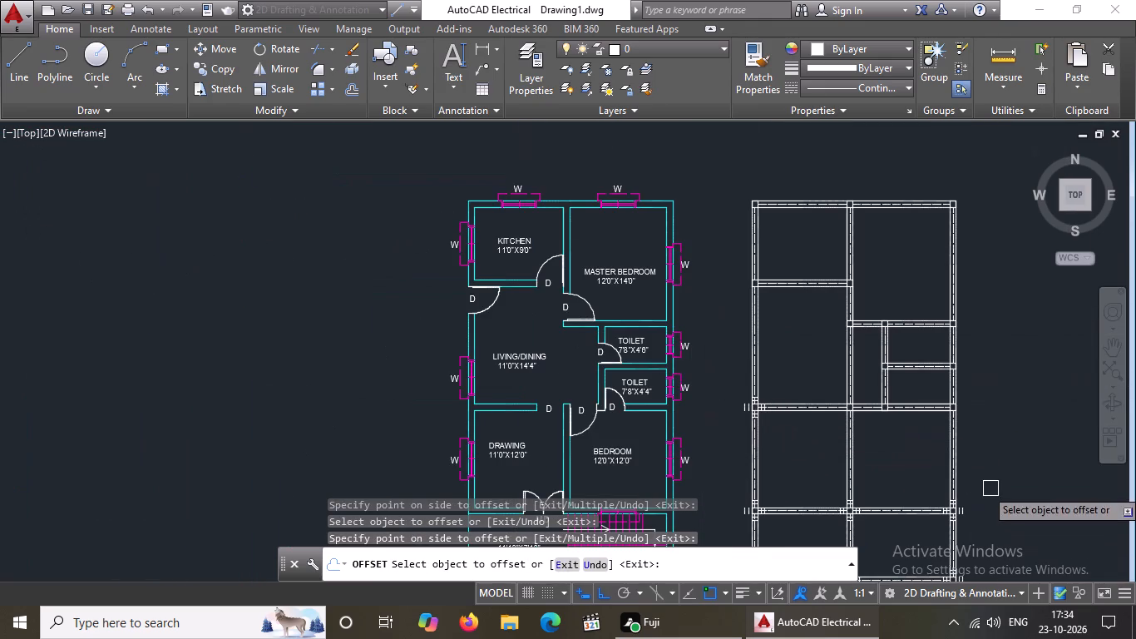
pyautogui.scroll(4, 874, 409)
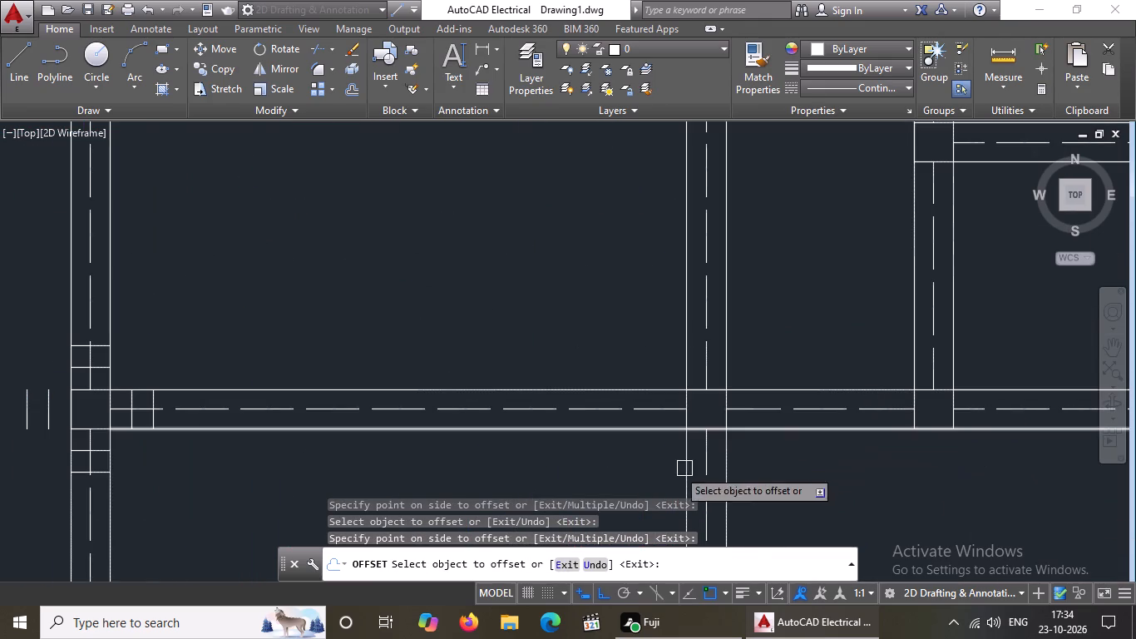
pyautogui.click(727, 428)
pyautogui.moveTo(694, 494); pyautogui.dragTo(700, 478)
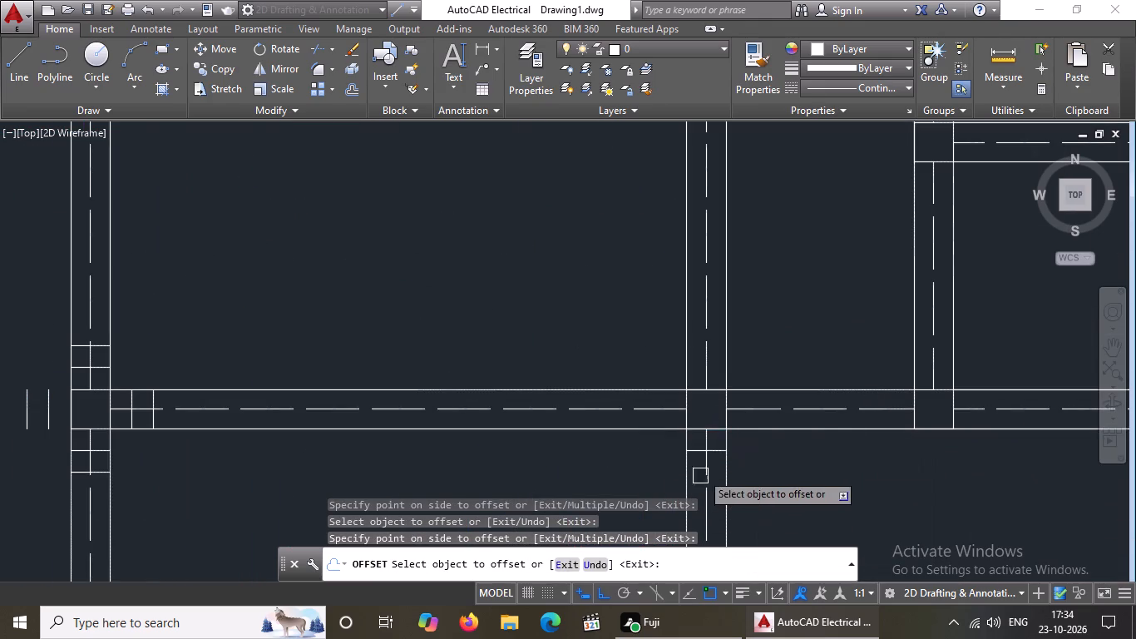
pyautogui.click(718, 450)
pyautogui.click(718, 487)
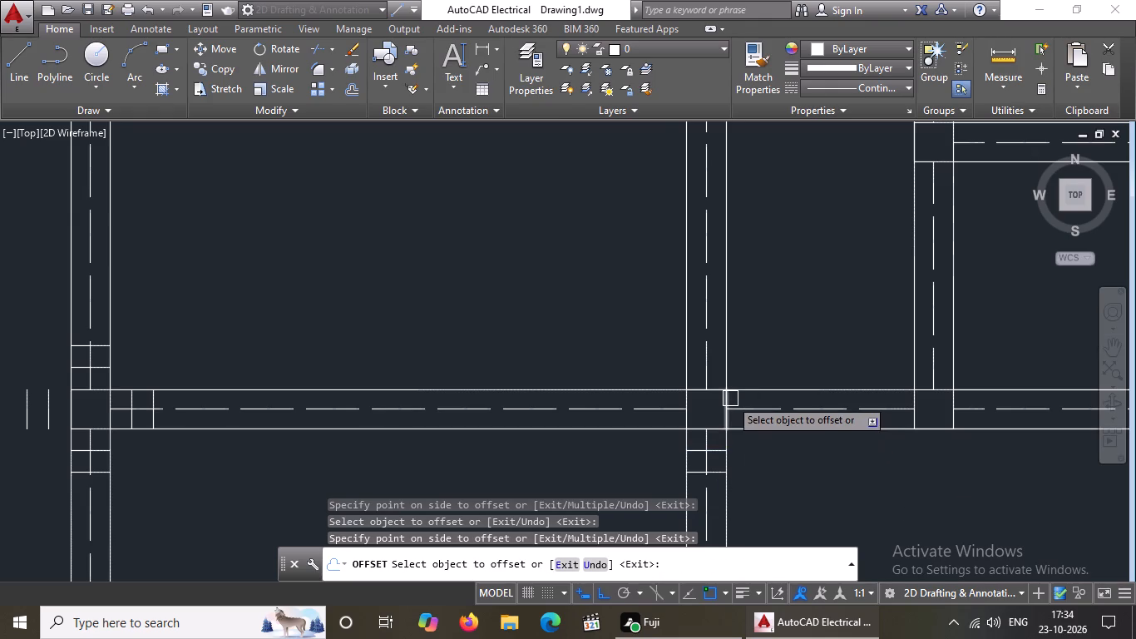
pyautogui.scroll(2, 730, 398)
pyautogui.click(712, 409)
pyautogui.click(816, 394)
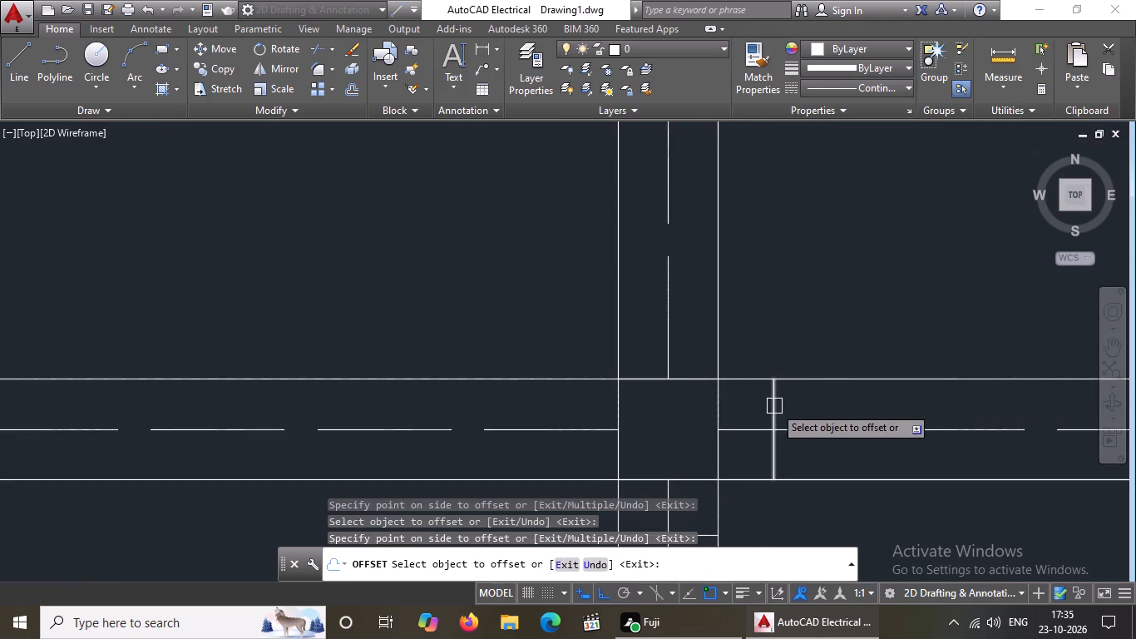
pyautogui.moveTo(774, 406); pyautogui.dragTo(808, 405)
pyautogui.moveTo(960, 405); pyautogui.dragTo(931, 411)
# Offset the top and left edges of that middle-wall junction square outward, twice each at 5" spacing.
pyautogui.click(698, 339)
pyautogui.moveTo(699, 329); pyautogui.dragTo(701, 354)
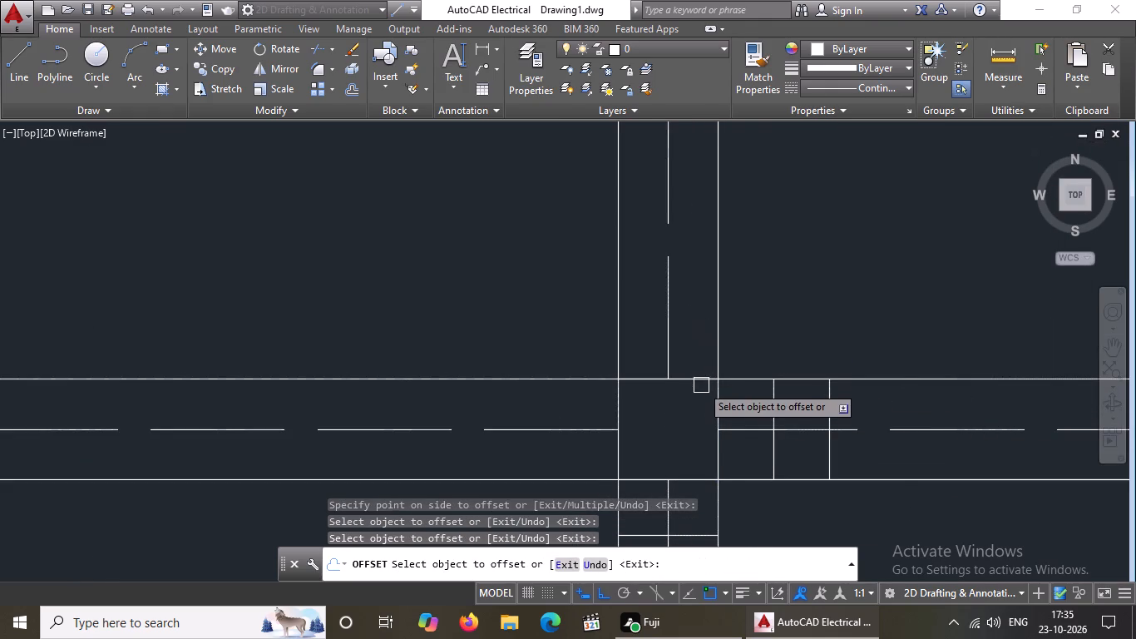
pyautogui.moveTo(701, 383); pyautogui.dragTo(701, 359)
pyautogui.click(701, 319)
pyautogui.moveTo(700, 328); pyautogui.dragTo(700, 290)
pyautogui.moveTo(700, 253); pyautogui.dragTo(690, 318)
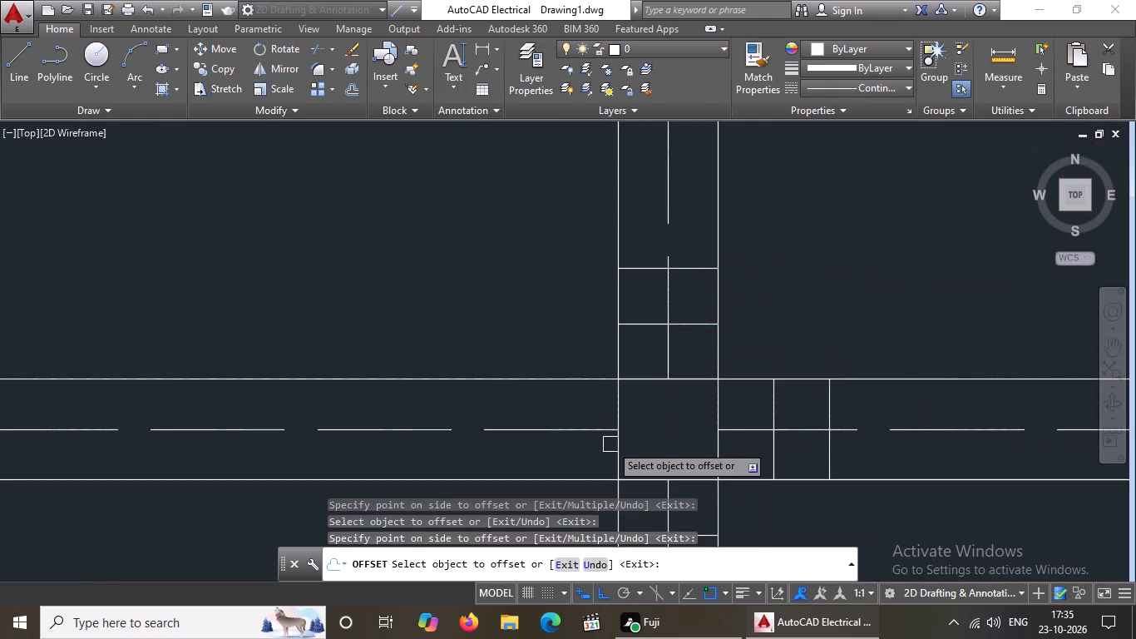
pyautogui.click(615, 453)
pyautogui.click(565, 443)
pyautogui.moveTo(557, 458); pyautogui.dragTo(543, 459)
pyautogui.moveTo(479, 462); pyautogui.dragTo(488, 463)
# Offset the bottom and right edges of the square where the short toilet partition meets this horizontal wall outward, twice each at 5" spacing.
pyautogui.scroll(-4, 596, 433)
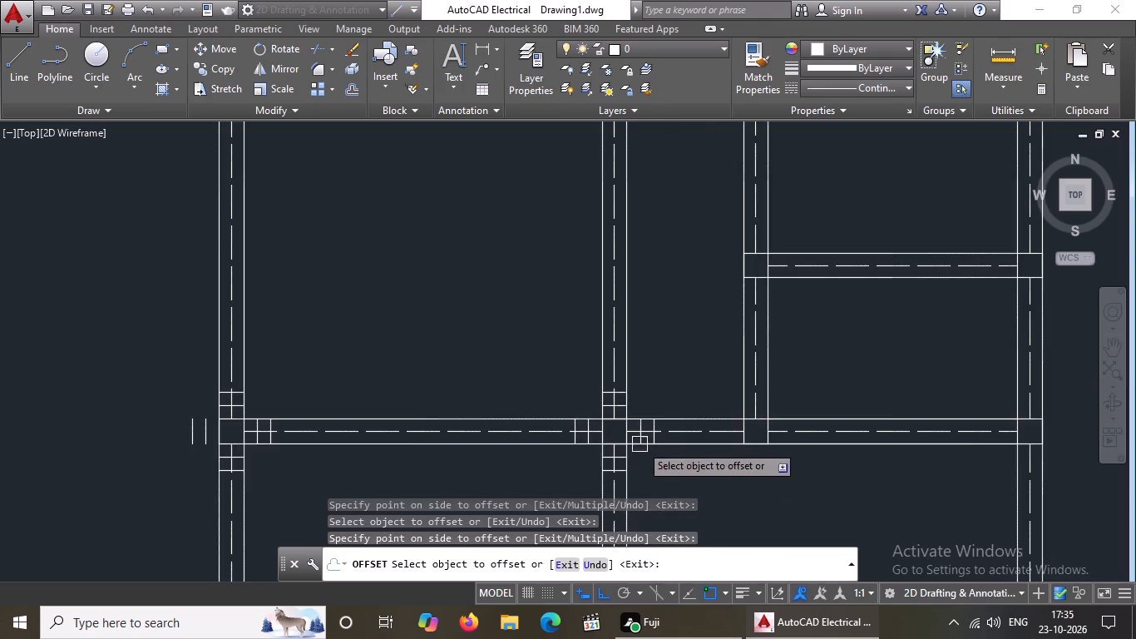
pyautogui.scroll(-3, 648, 442)
pyautogui.scroll(6, 678, 455)
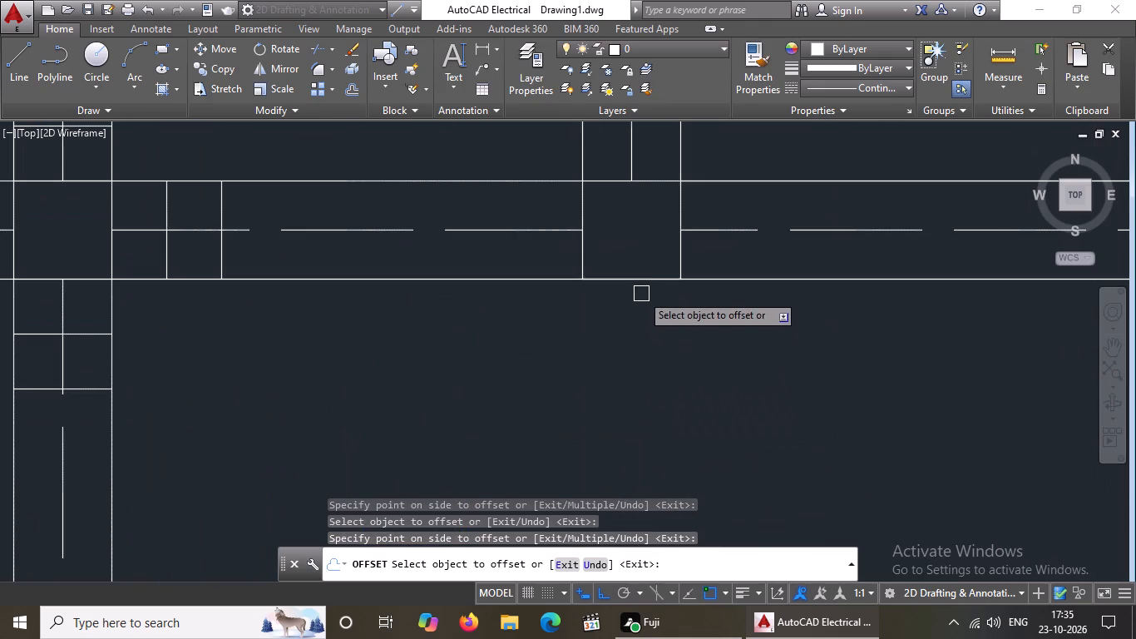
pyautogui.moveTo(640, 292); pyautogui.dragTo(641, 413)
pyautogui.click(639, 276)
pyautogui.click(640, 292)
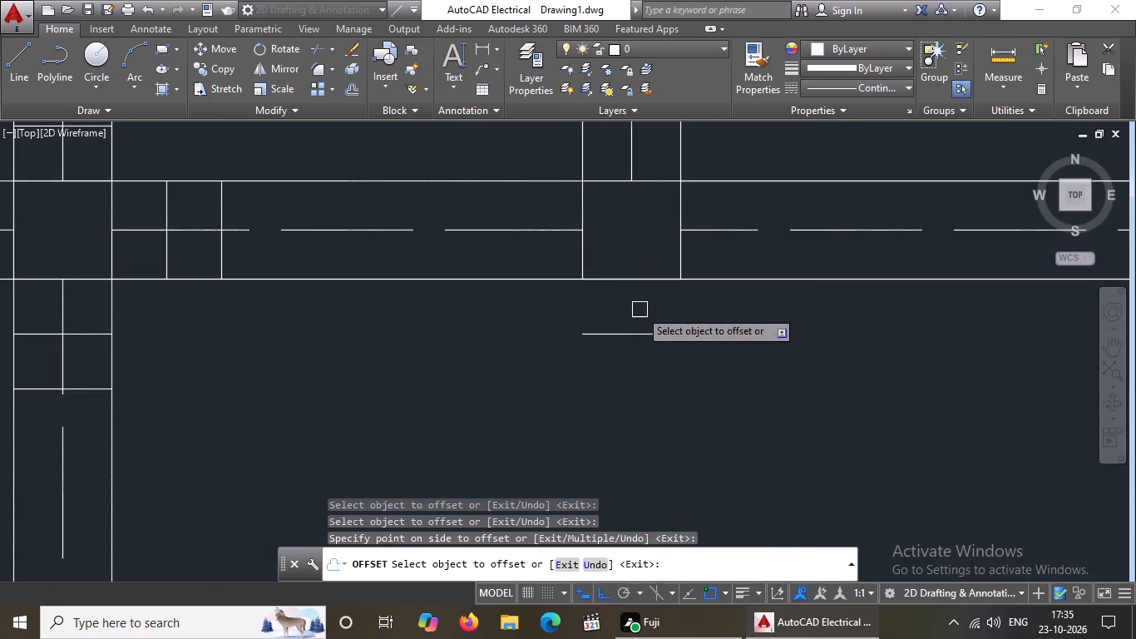
pyautogui.click(638, 332)
pyautogui.moveTo(638, 404); pyautogui.dragTo(638, 392)
pyautogui.click(683, 213)
pyautogui.click(754, 199)
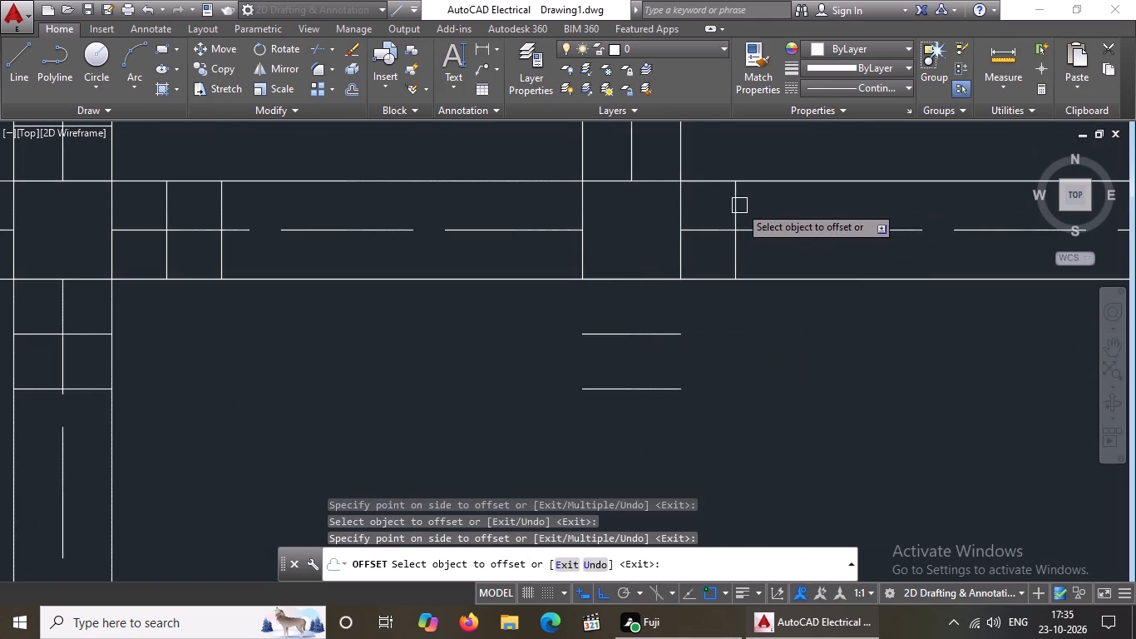
pyautogui.moveTo(736, 208); pyautogui.dragTo(753, 206)
pyautogui.moveTo(799, 200); pyautogui.dragTo(789, 204)
# Offset the left and top edges of that partition junction square outward, twice each at 5" spacing.
pyautogui.moveTo(586, 214); pyautogui.dragTo(569, 220)
pyautogui.moveTo(524, 225); pyautogui.dragTo(532, 219)
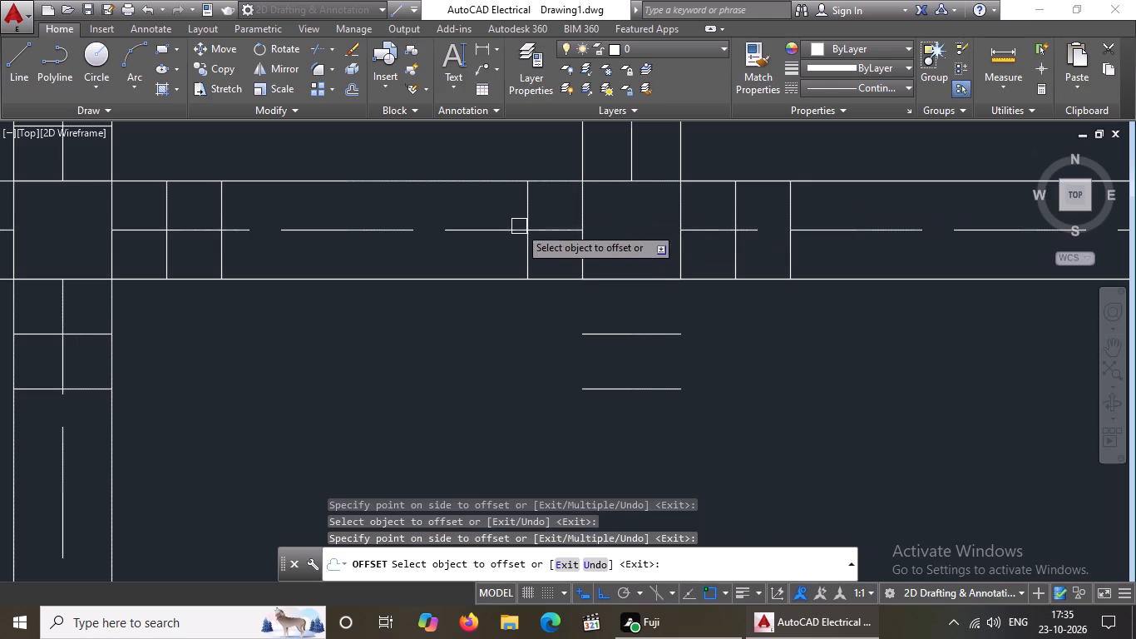
pyautogui.click(520, 222)
pyautogui.moveTo(526, 218); pyautogui.dragTo(469, 235)
pyautogui.moveTo(345, 233); pyautogui.dragTo(418, 235)
pyautogui.scroll(-4, 623, 236)
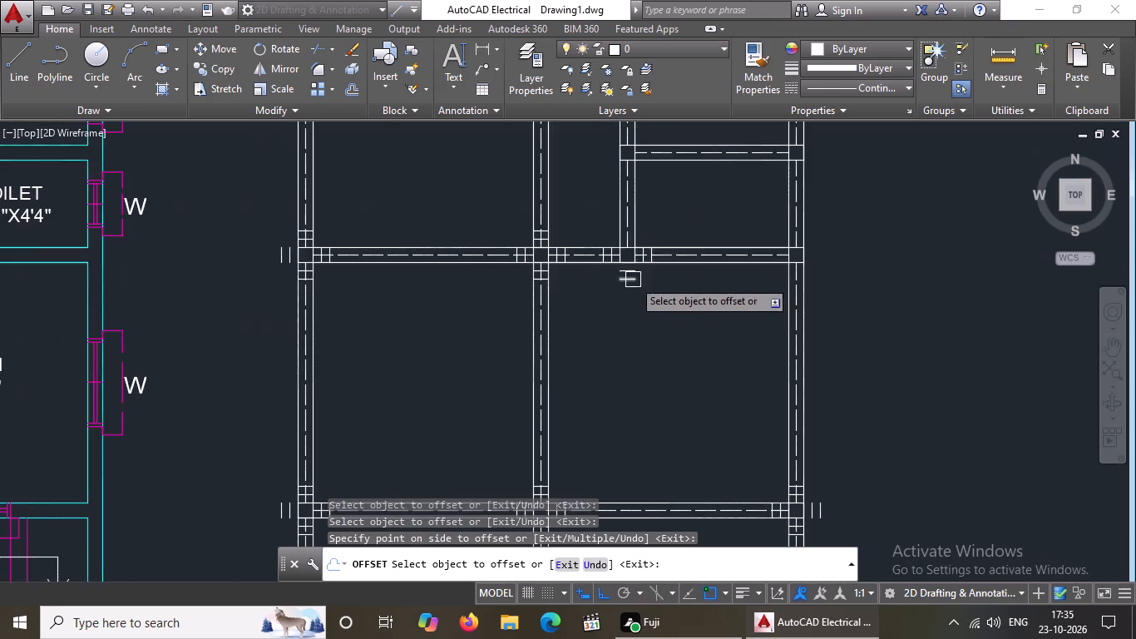
pyautogui.scroll(4, 630, 240)
pyautogui.moveTo(583, 284); pyautogui.dragTo(584, 275)
pyautogui.click(590, 259)
pyautogui.click(590, 238)
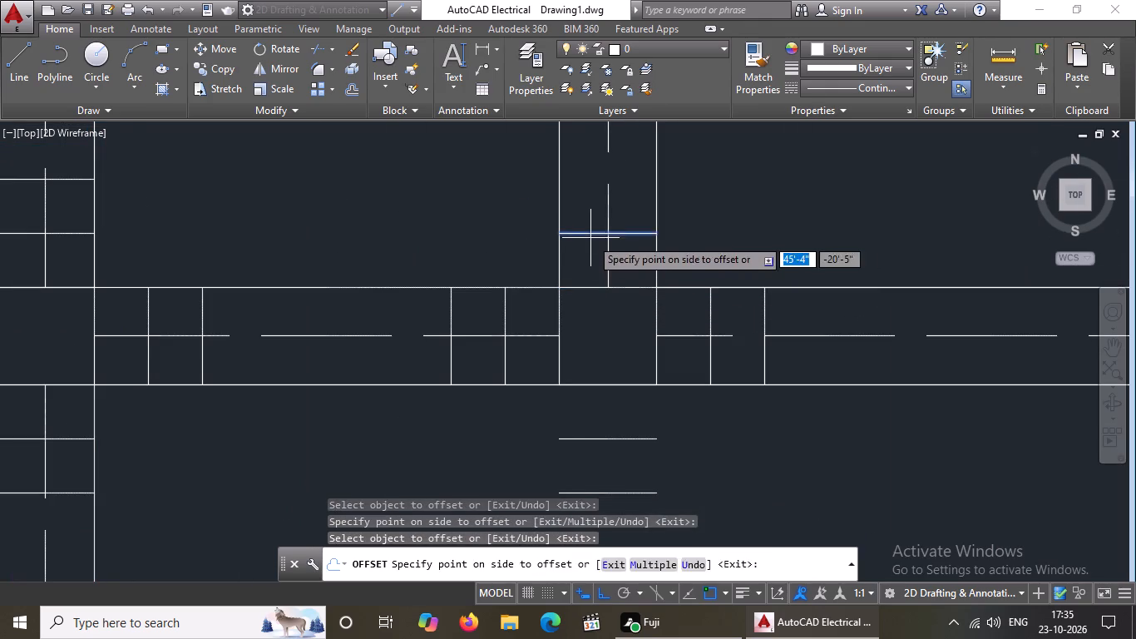
pyautogui.click(596, 212)
# Offset the right and bottom edges of the square where this horizontal wall meets the right wall outward, twice each at 5" spacing.
pyautogui.scroll(-4, 619, 247)
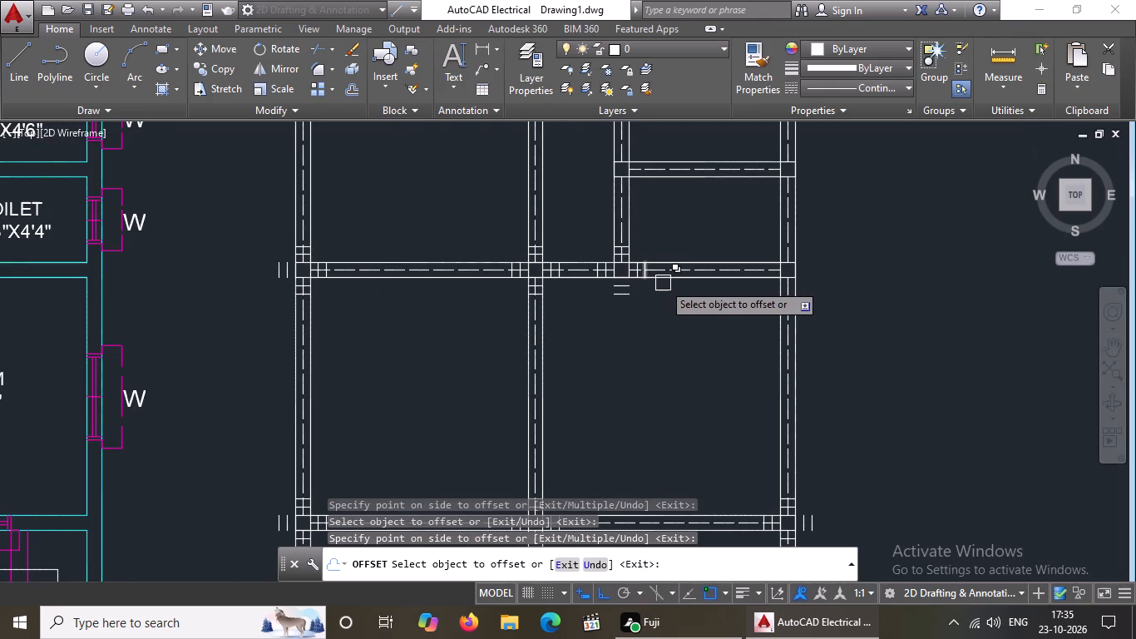
pyautogui.scroll(2, 758, 275)
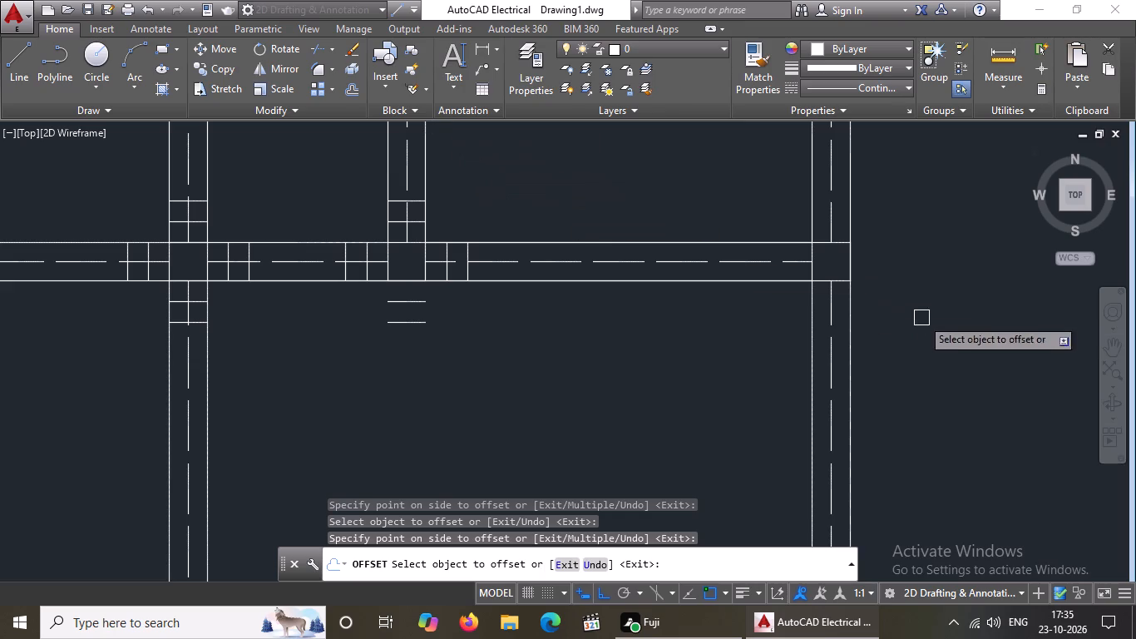
pyautogui.scroll(2, 845, 260)
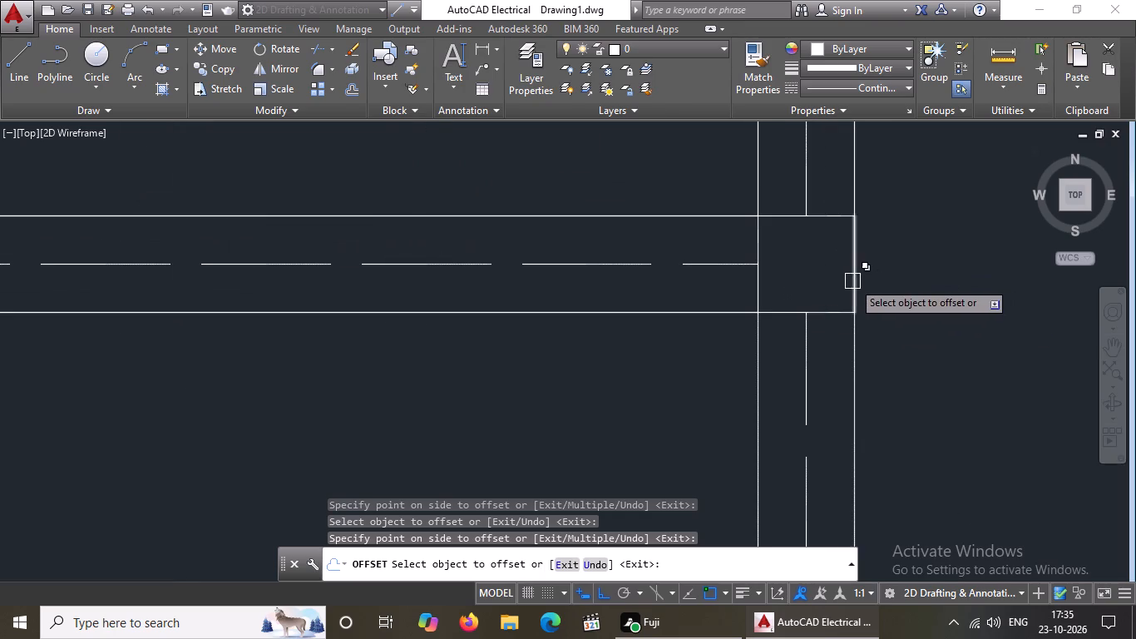
pyautogui.moveTo(852, 281); pyautogui.dragTo(863, 279)
pyautogui.click(923, 266)
pyautogui.click(907, 270)
pyautogui.click(952, 258)
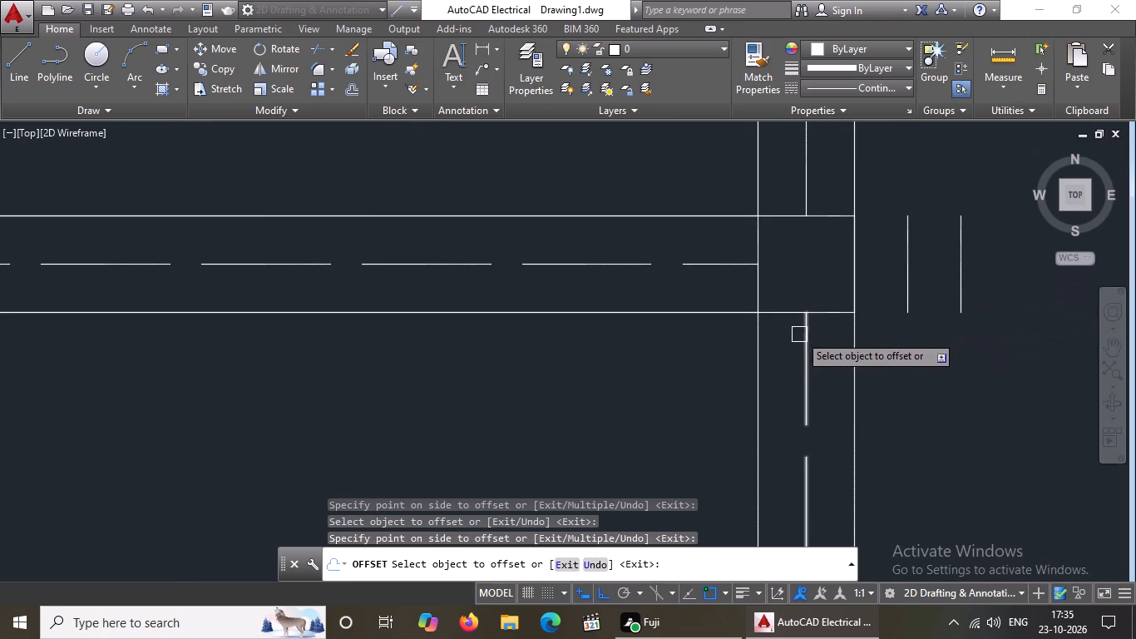
pyautogui.click(785, 312)
pyautogui.click(797, 354)
pyautogui.click(788, 363)
pyautogui.click(795, 408)
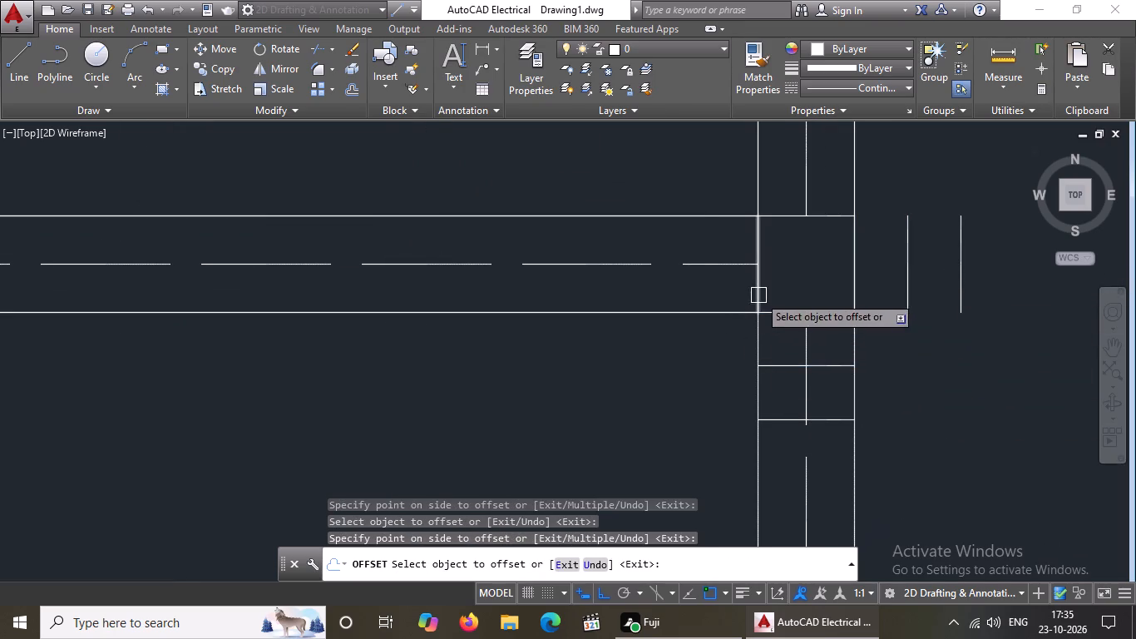
# Offset the left and top edges of that right-wall junction square outward, twice each at 5" spacing.
pyautogui.click(758, 294)
pyautogui.moveTo(699, 298); pyautogui.dragTo(712, 295)
pyautogui.click(707, 295)
pyautogui.click(660, 302)
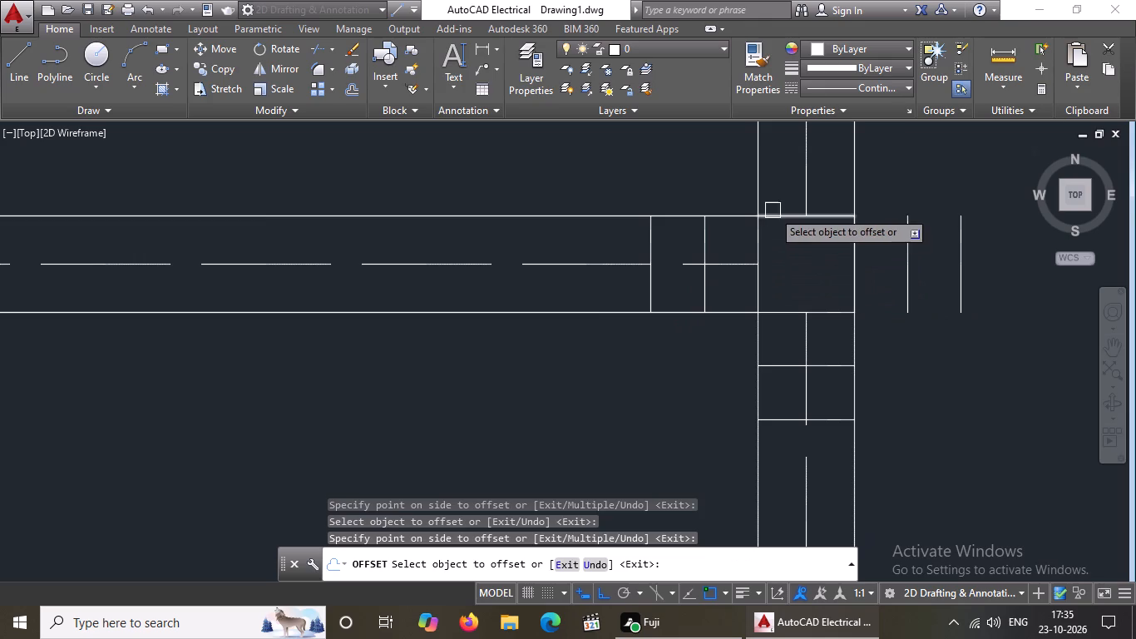
pyautogui.click(774, 211)
pyautogui.click(777, 193)
pyautogui.scroll(-4, 778, 185)
pyautogui.moveTo(782, 186); pyautogui.dragTo(782, 307, button='middle')
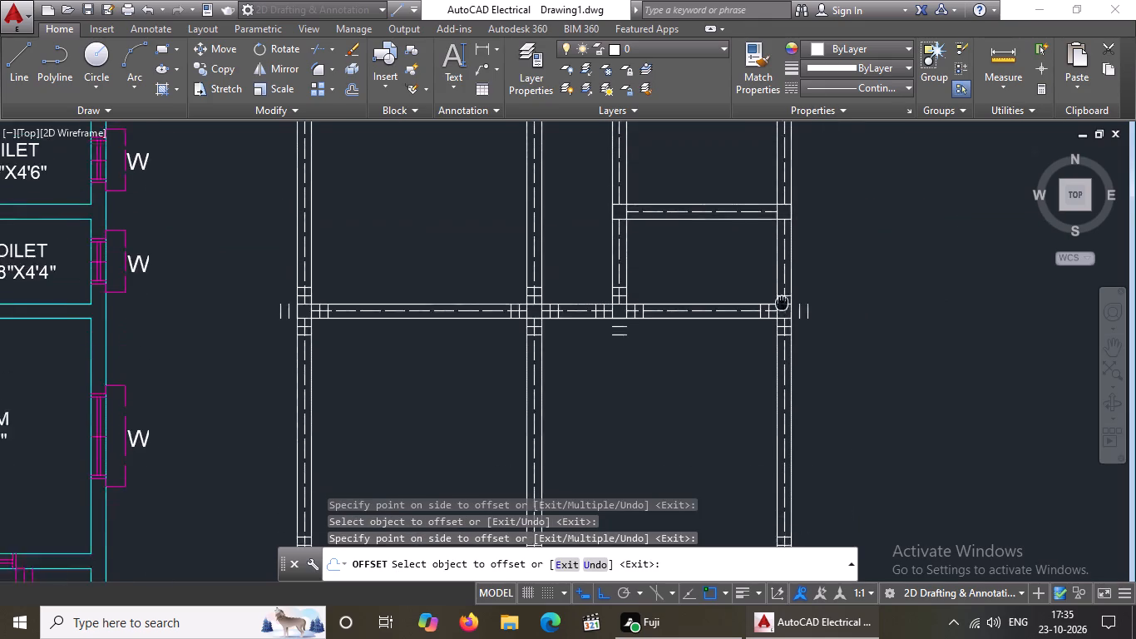
pyautogui.moveTo(782, 307); pyautogui.dragTo(783, 315, button='middle')
pyautogui.scroll(4, 783, 315)
pyautogui.moveTo(768, 337); pyautogui.dragTo(772, 322)
pyautogui.click(775, 296)
# Offset the left and top edges of the square where the wall between the two toilets meets the vertical partition outward, twice each at 5" spacing.
pyautogui.scroll(-5, 784, 290)
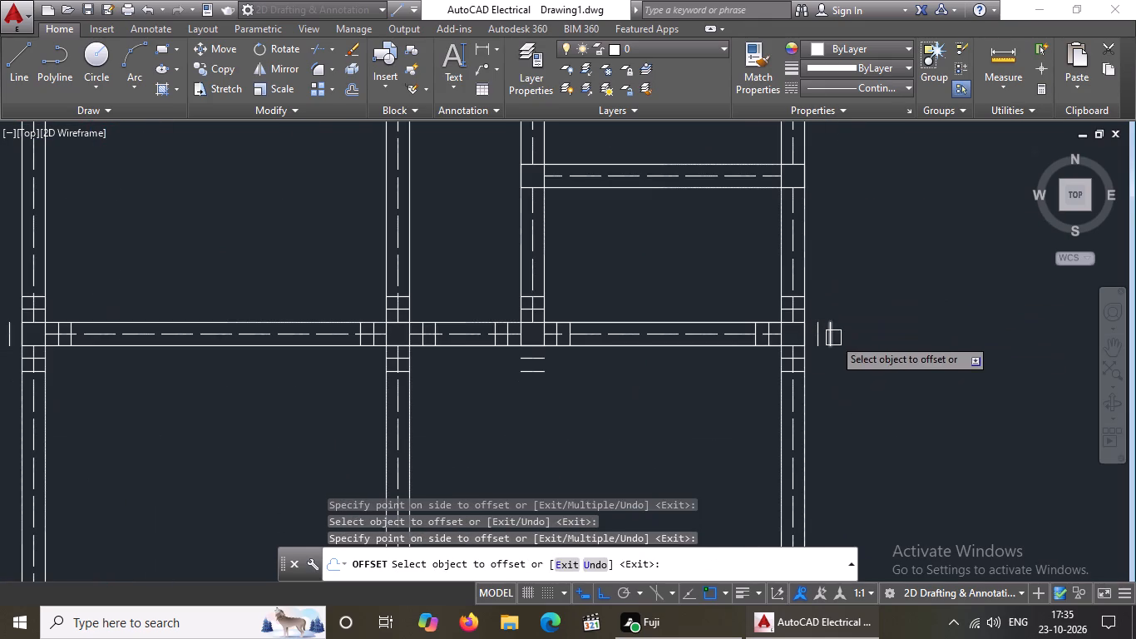
pyautogui.scroll(-2, 826, 315)
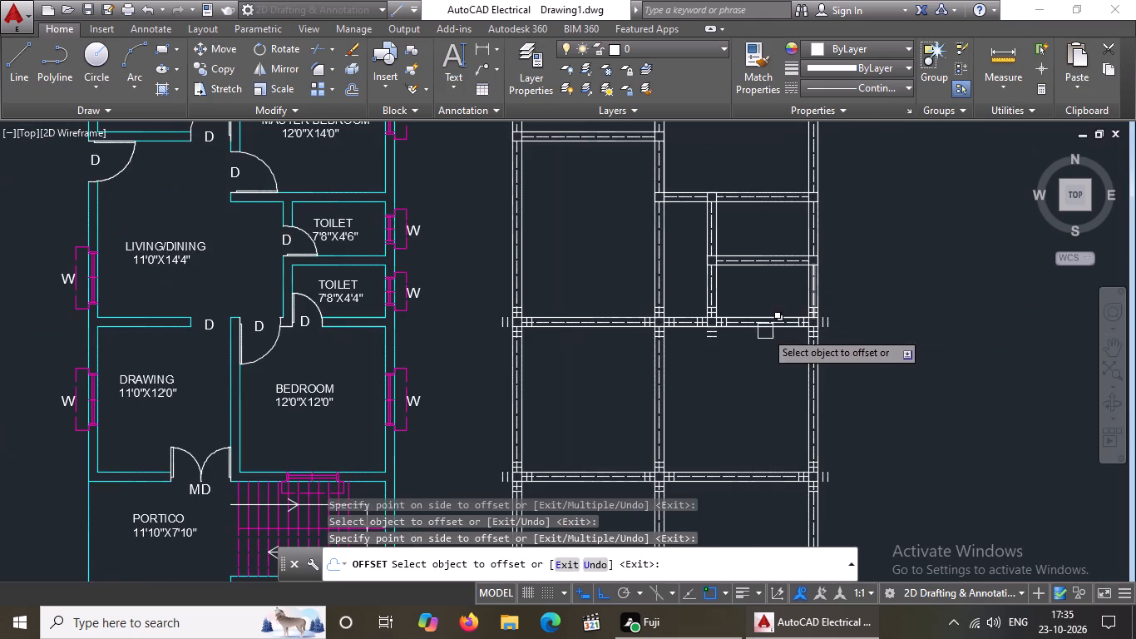
pyautogui.scroll(4, 723, 229)
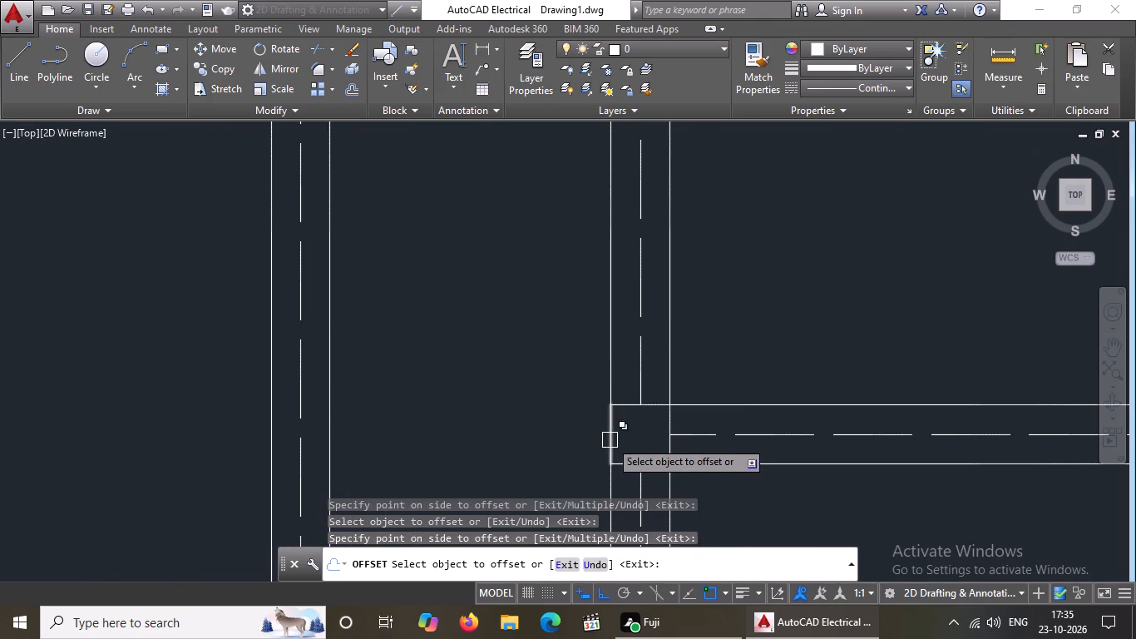
pyautogui.click(609, 439)
pyautogui.moveTo(517, 447); pyautogui.dragTo(533, 438)
pyautogui.click(580, 433)
pyautogui.moveTo(531, 448); pyautogui.dragTo(544, 435)
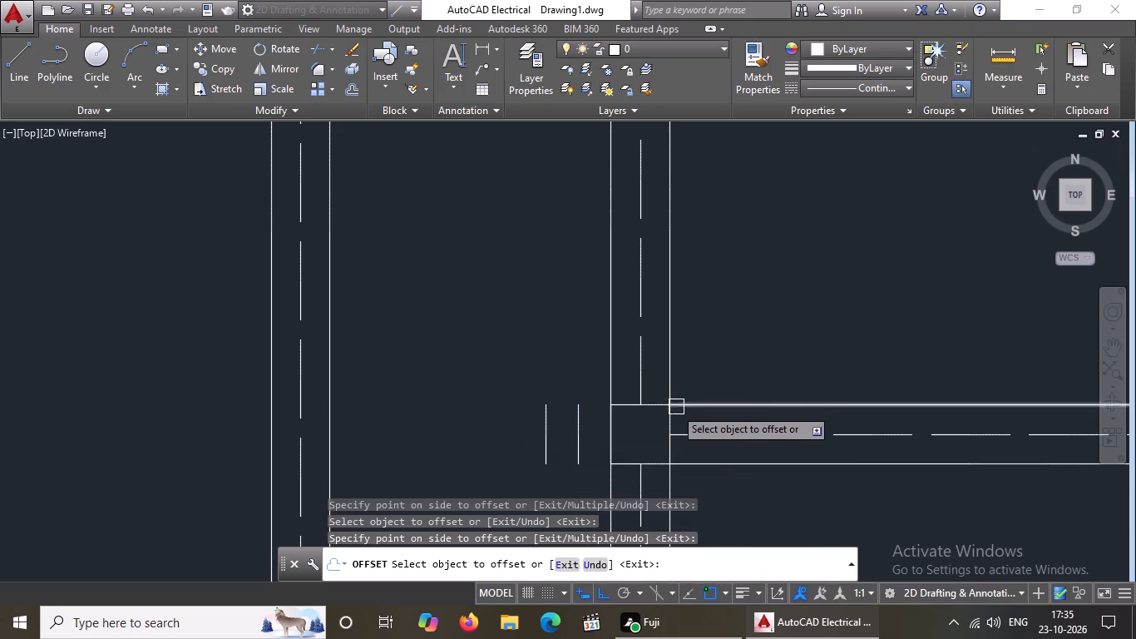
pyautogui.click(656, 406)
pyautogui.click(656, 378)
pyautogui.moveTo(654, 377); pyautogui.dragTo(654, 357)
pyautogui.moveTo(655, 334); pyautogui.dragTo(668, 443)
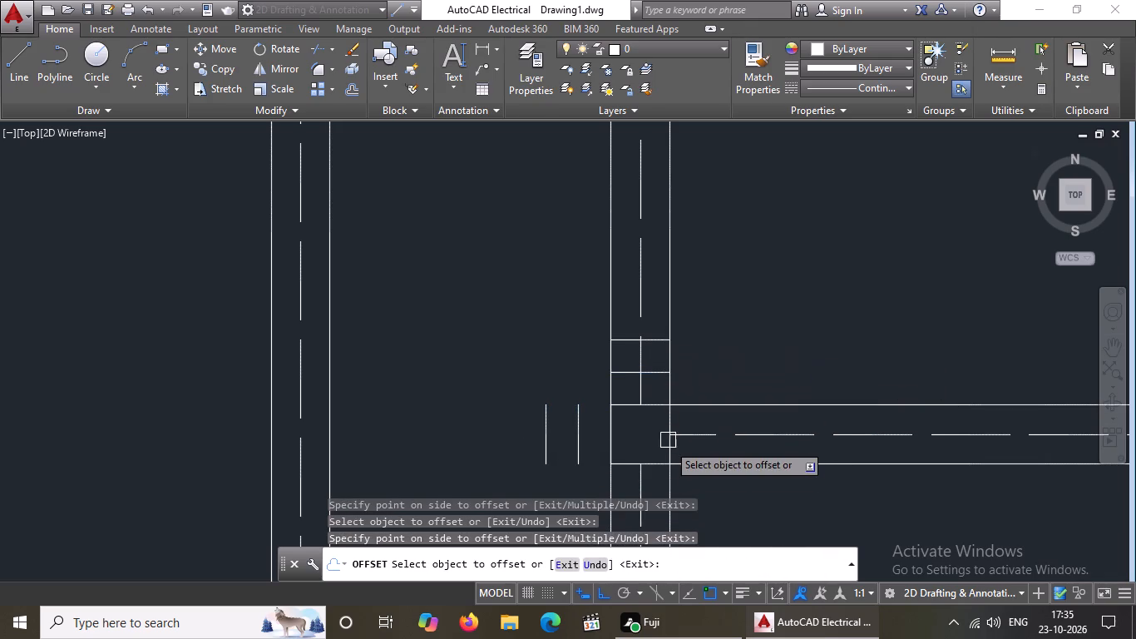
# Offset the right edge of that toilet partition junction square outward twice at 5" spacing.
pyautogui.moveTo(668, 443); pyautogui.dragTo(668, 458)
pyautogui.moveTo(669, 448); pyautogui.dragTo(677, 448)
pyautogui.click(730, 448)
pyautogui.moveTo(699, 454); pyautogui.dragTo(717, 446)
pyautogui.click(758, 435)
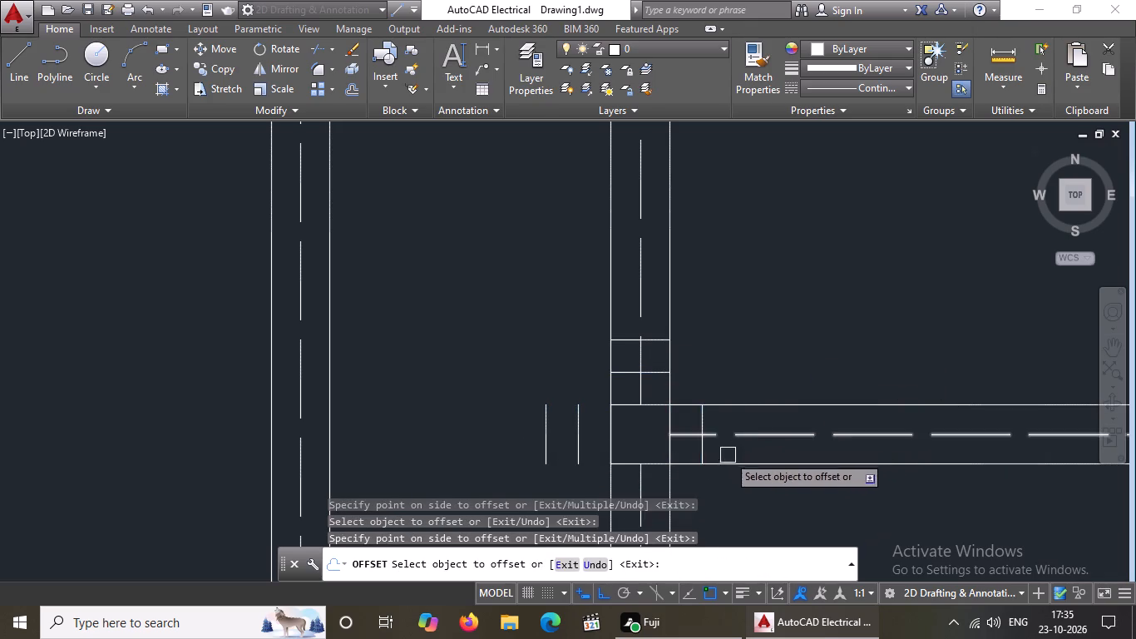
pyautogui.scroll(-3, 733, 433)
pyautogui.scroll(3, 733, 458)
pyautogui.moveTo(699, 384); pyautogui.dragTo(707, 383)
pyautogui.click(766, 381)
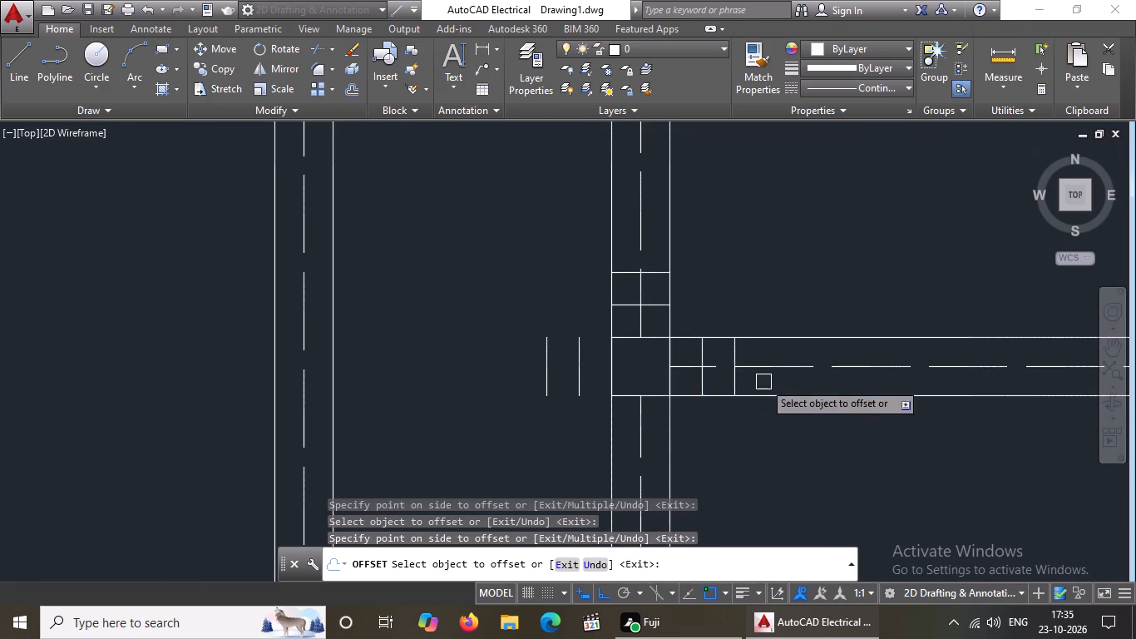
# Offset the bottom edge of the toilet partition junction square outward twice at 5" spacing.
pyautogui.moveTo(650, 389); pyautogui.dragTo(657, 428)
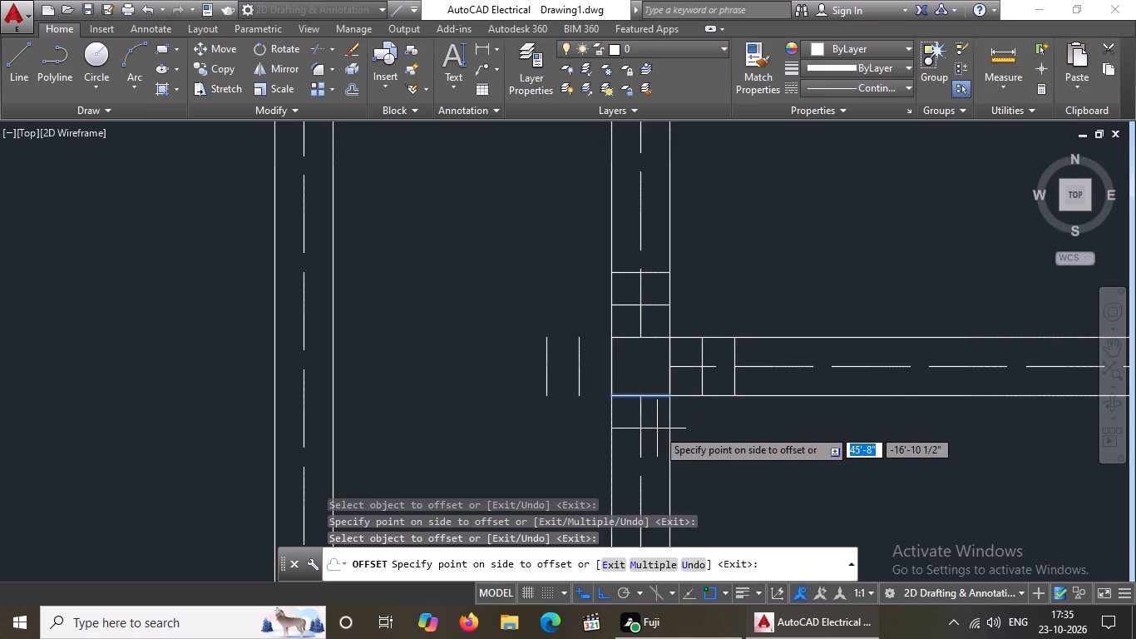
pyautogui.click(721, 440)
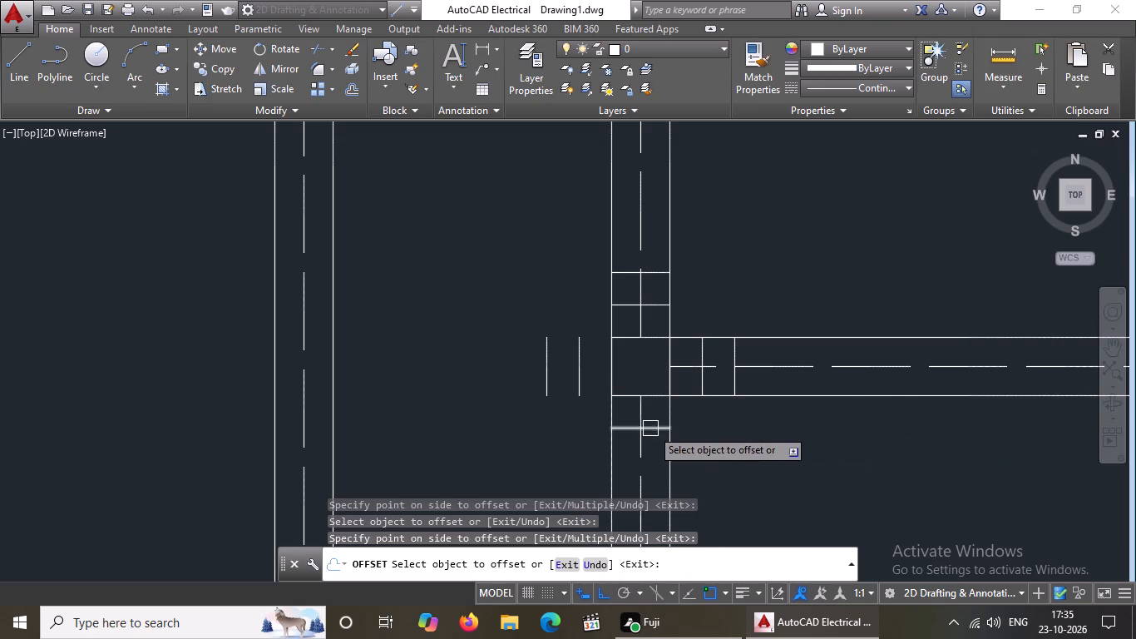
pyautogui.moveTo(664, 428); pyautogui.dragTo(659, 436)
pyautogui.click(651, 462)
# Offset the right edge of the square where the wall between the two toilets meets the right wall outward twice at 5" spacing.
pyautogui.scroll(-5, 716, 423)
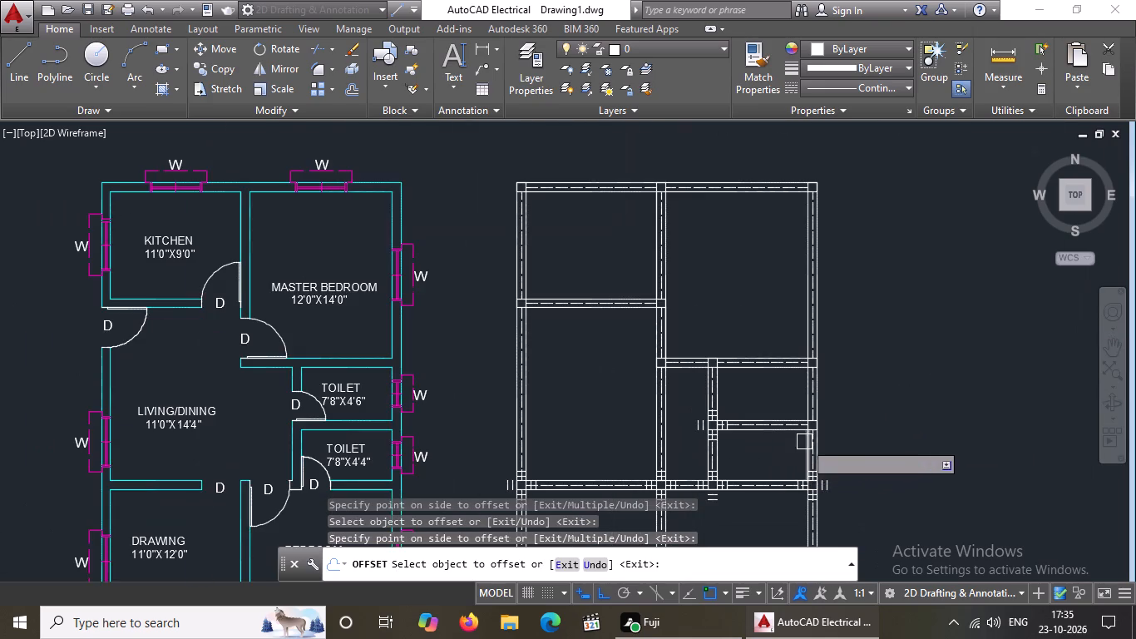
pyautogui.scroll(3, 816, 415)
pyautogui.moveTo(816, 454); pyautogui.dragTo(857, 437)
pyautogui.click(891, 431)
pyautogui.moveTo(833, 465); pyautogui.dragTo(843, 455)
pyautogui.click(910, 431)
# Offset the left edge of that right-wall junction square outward twice at 5" spacing, along the wall between the toilets.
pyautogui.scroll(-4, 892, 432)
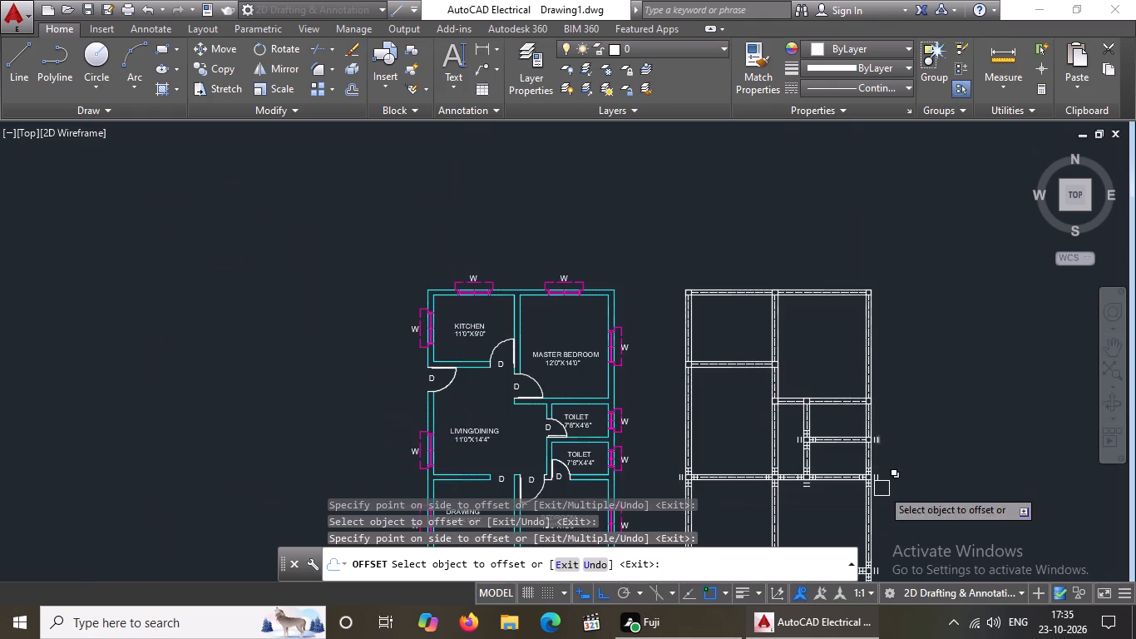
pyautogui.scroll(4, 887, 469)
pyautogui.scroll(2, 788, 365)
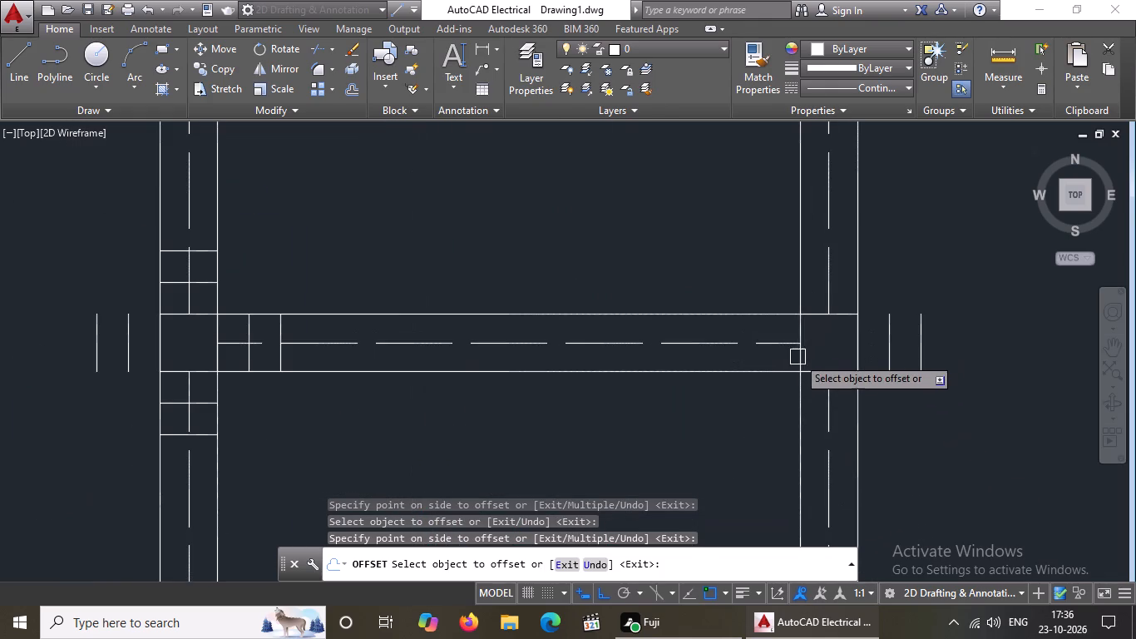
pyautogui.scroll(1, 798, 357)
pyautogui.click(793, 359)
pyautogui.moveTo(800, 361); pyautogui.dragTo(791, 365)
pyautogui.click(744, 374)
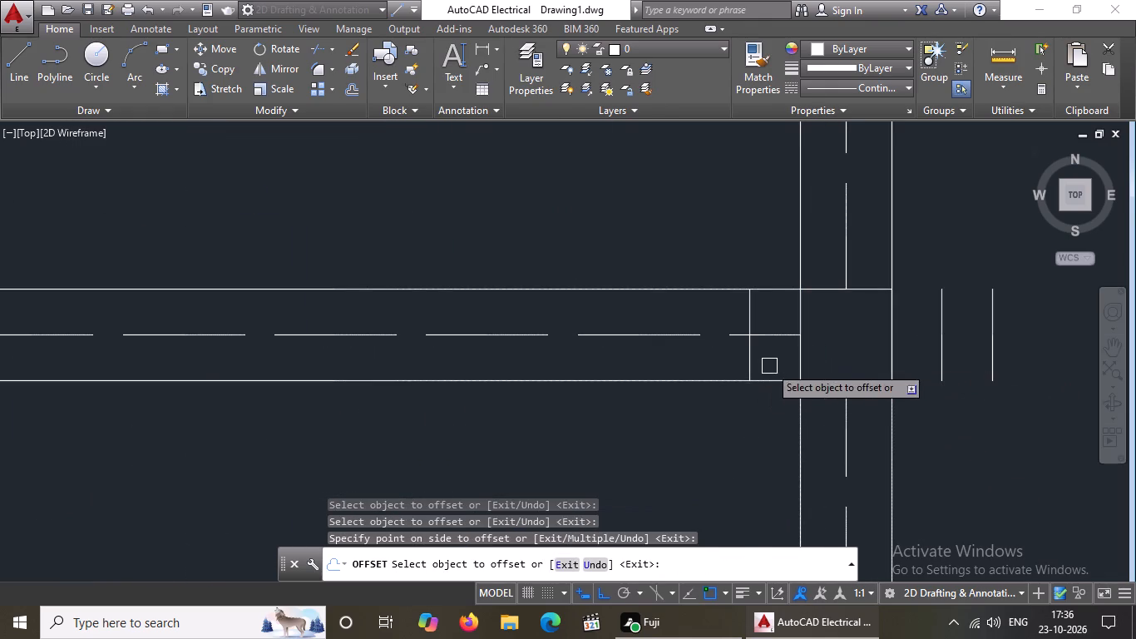
pyautogui.click(747, 356)
pyautogui.click(715, 374)
# Offset the bottom edge of that right-wall junction square outward twice at 5" spacing and end the Offset command.
pyautogui.moveTo(816, 384); pyautogui.dragTo(814, 392)
pyautogui.click(813, 435)
pyautogui.moveTo(817, 434); pyautogui.dragTo(806, 488)
pyautogui.doubleClick(804, 495)
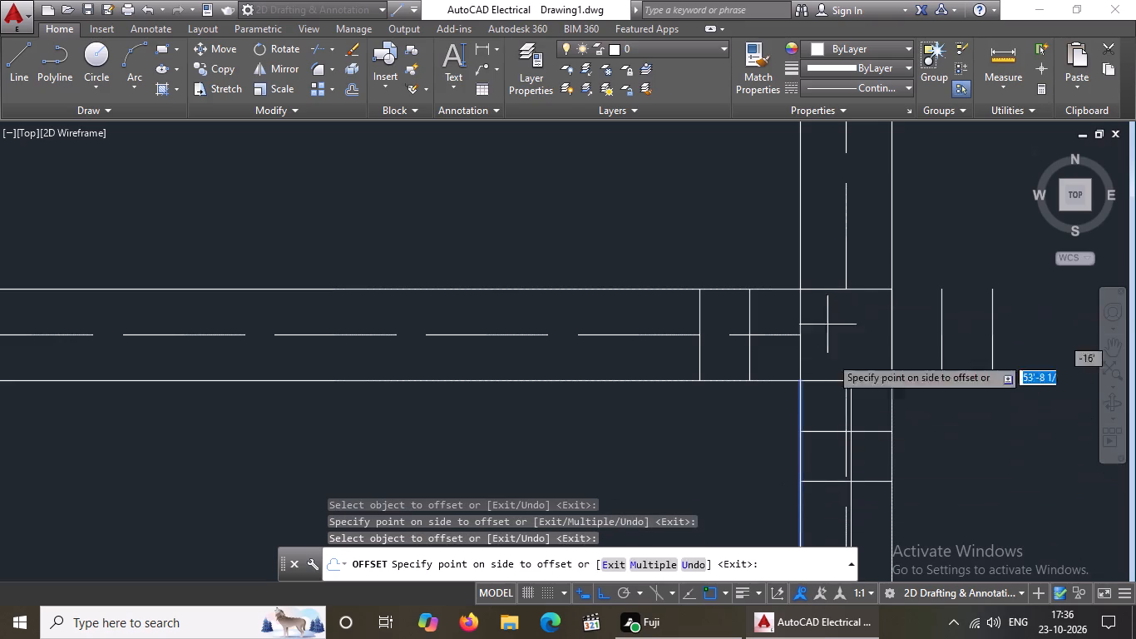
pyautogui.scroll(-3, 896, 391)
pyautogui.scroll(3, 911, 429)
pyautogui.press('Escape')
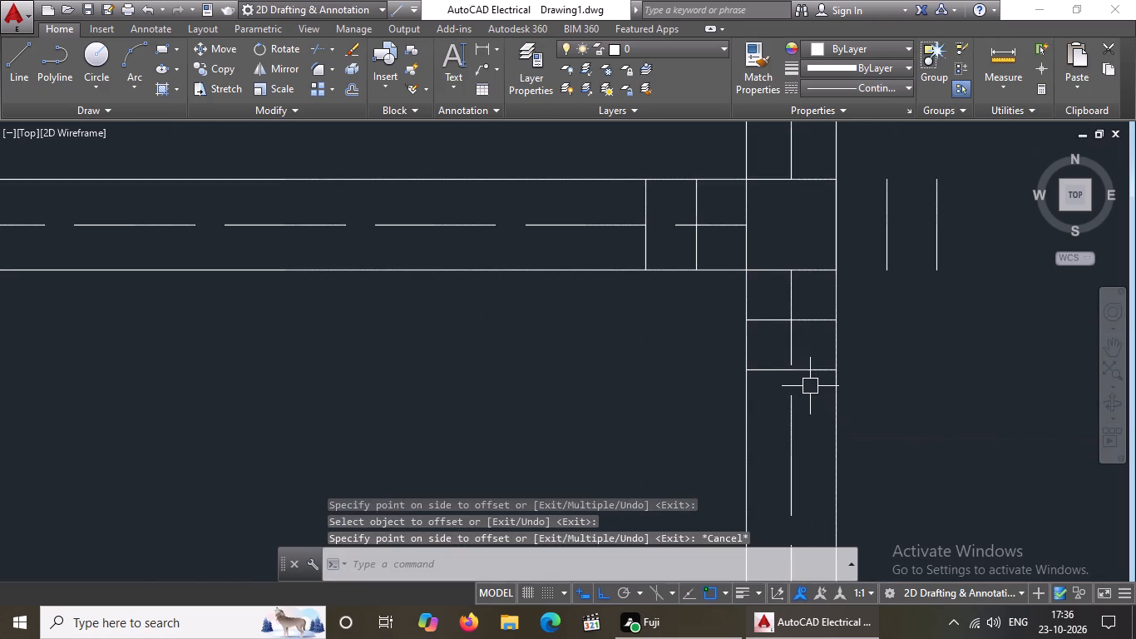
pyautogui.press('Escape')
pyautogui.scroll(-2, 799, 298)
pyautogui.press('Escape')
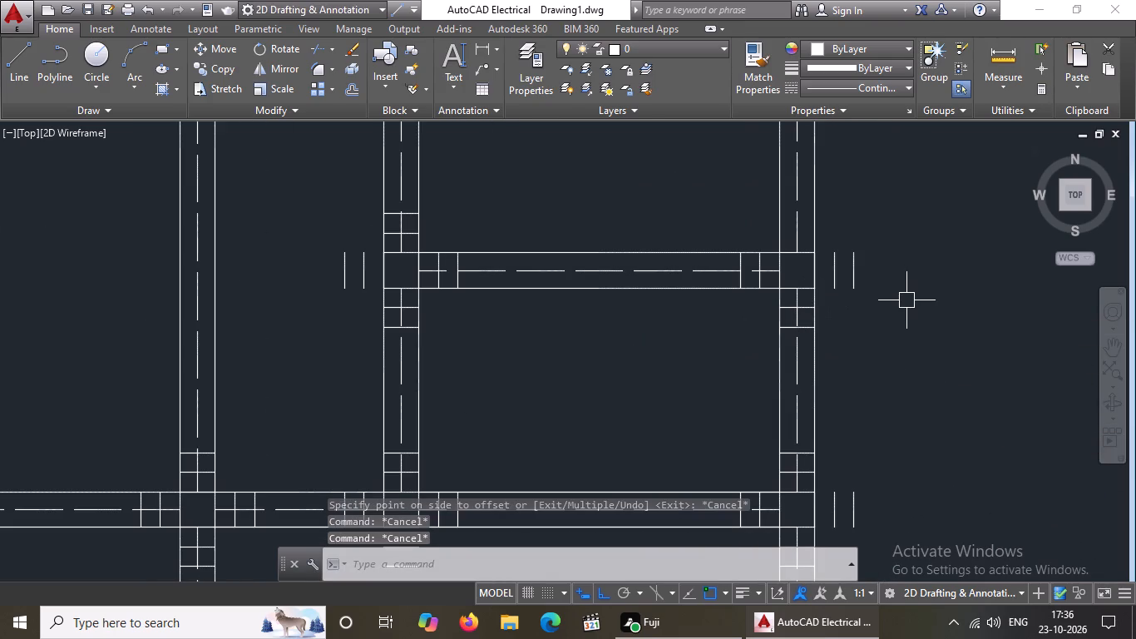
# Restart Offset with a 5" distance and offset the top edge of that right-wall junction square outward twice.
pyautogui.press('o')
pyautogui.press('Return')
pyautogui.write('5"')
pyautogui.press('Return')
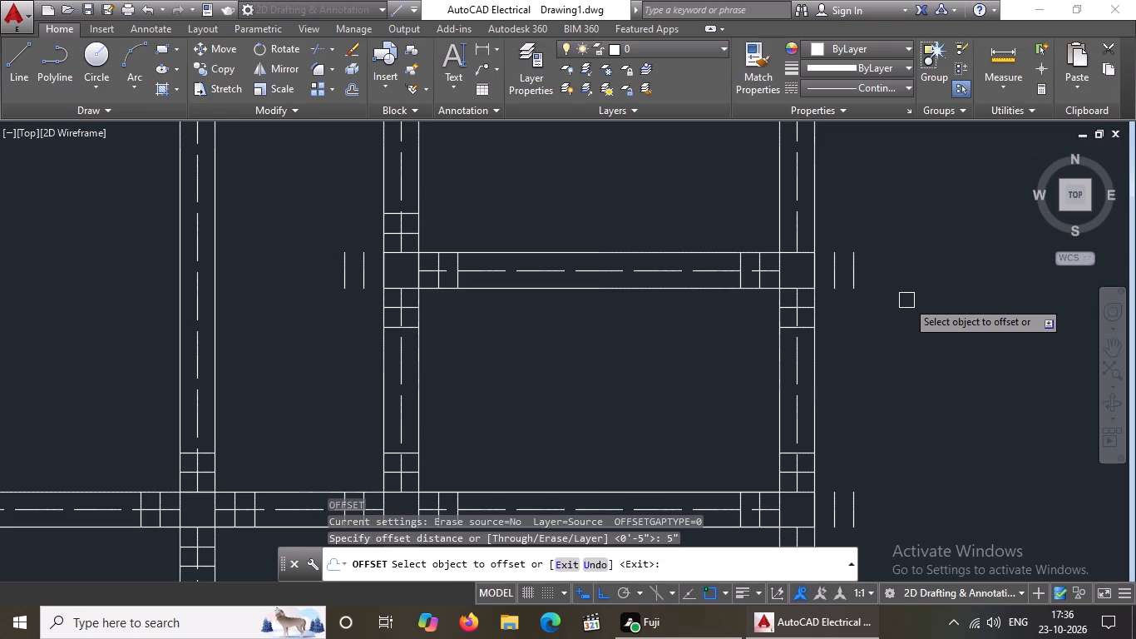
pyautogui.scroll(2, 807, 208)
pyautogui.click(748, 319)
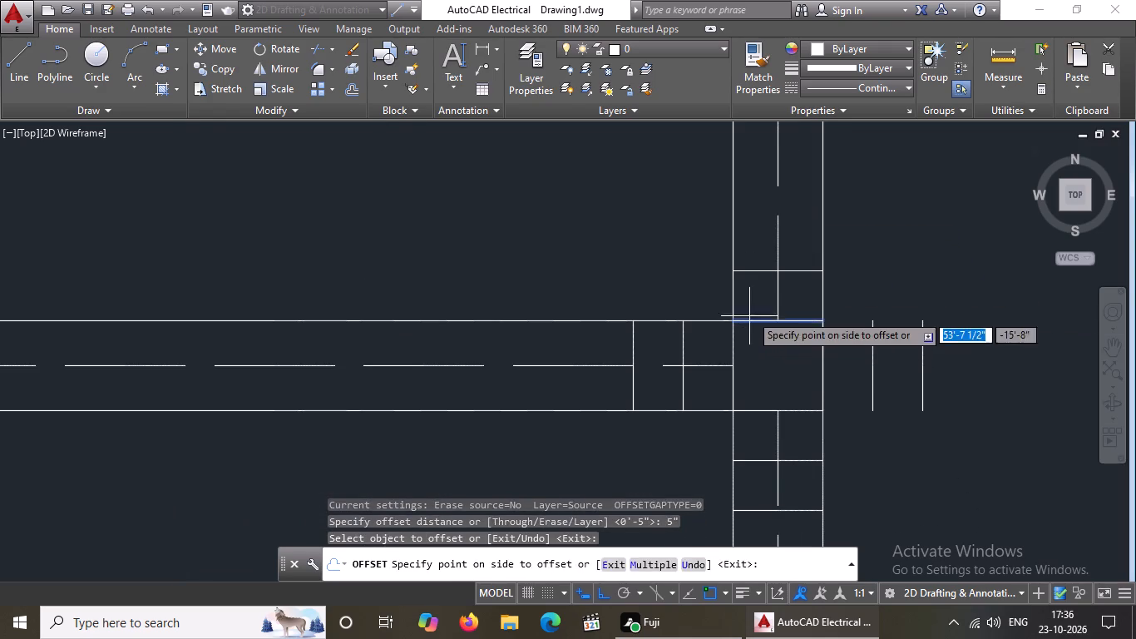
pyautogui.click(758, 290)
pyautogui.click(761, 269)
pyautogui.click(761, 255)
# Offset the left and top edges of the square where the master bedroom's bottom wall meets the central vertical wall outward, twice each at 5".
pyautogui.scroll(-5, 772, 250)
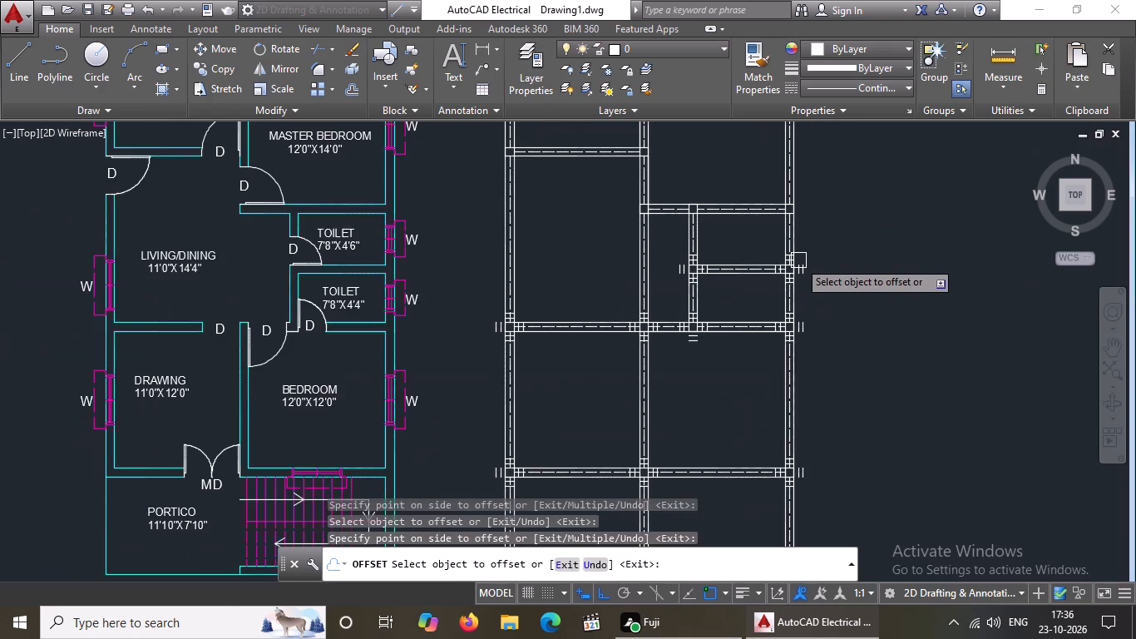
pyautogui.moveTo(709, 225); pyautogui.dragTo(709, 326, button='middle')
pyautogui.scroll(3, 692, 308)
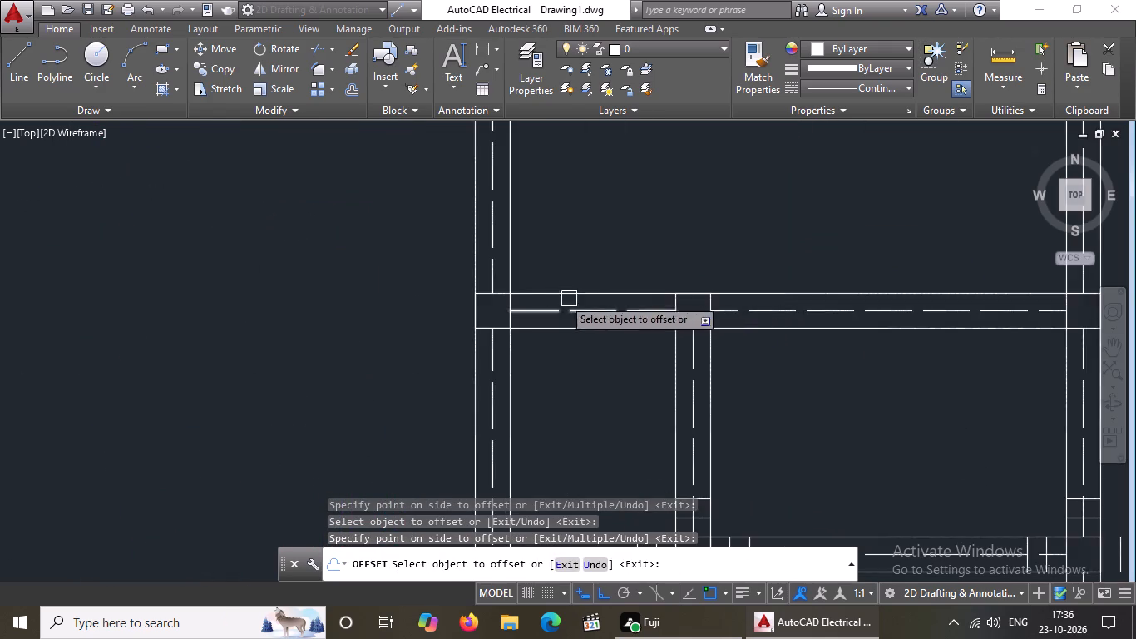
pyautogui.scroll(2, 481, 288)
pyautogui.click(456, 336)
pyautogui.click(398, 341)
pyautogui.click(415, 339)
pyautogui.moveTo(373, 347); pyautogui.dragTo(378, 347)
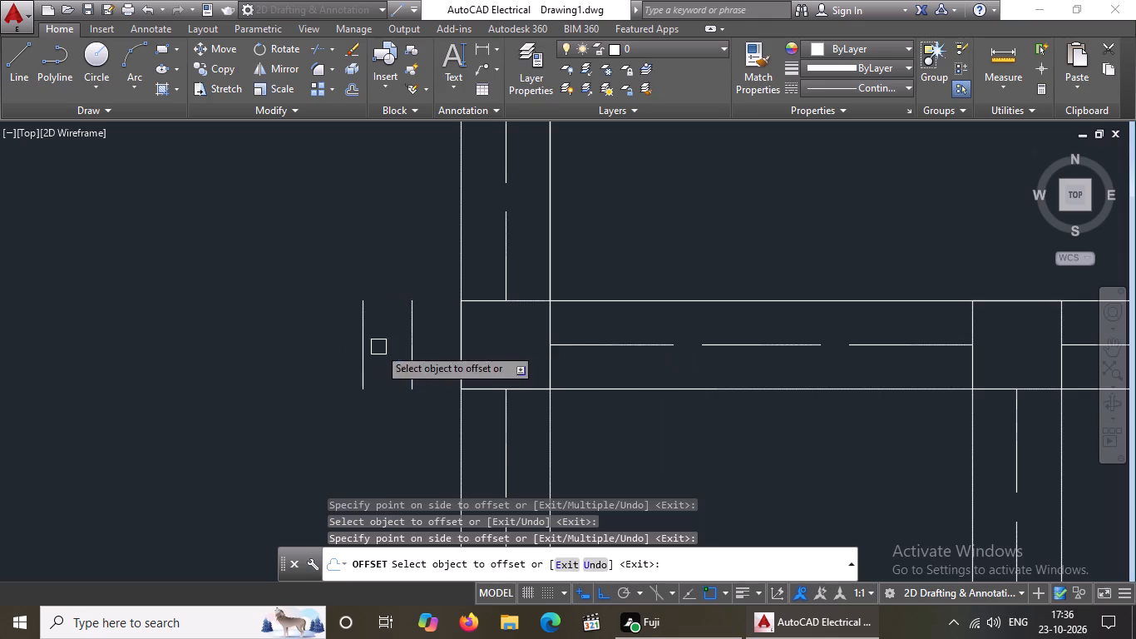
pyautogui.moveTo(378, 347); pyautogui.dragTo(388, 345)
pyautogui.click(492, 298)
pyautogui.click(496, 267)
pyautogui.click(496, 249)
pyautogui.click(496, 224)
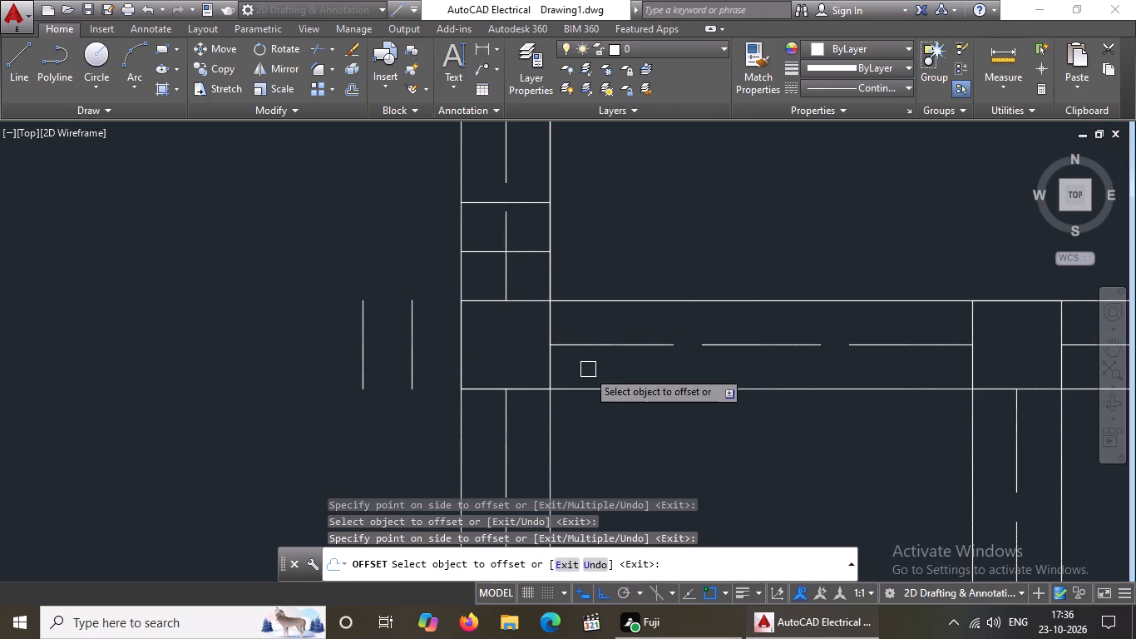
# Offset the right and bottom edges of that central-wall junction square outward, twice each at 5" spacing.
pyautogui.moveTo(551, 372); pyautogui.dragTo(561, 371)
pyautogui.click(593, 367)
pyautogui.click(601, 367)
pyautogui.moveTo(702, 363); pyautogui.dragTo(692, 365)
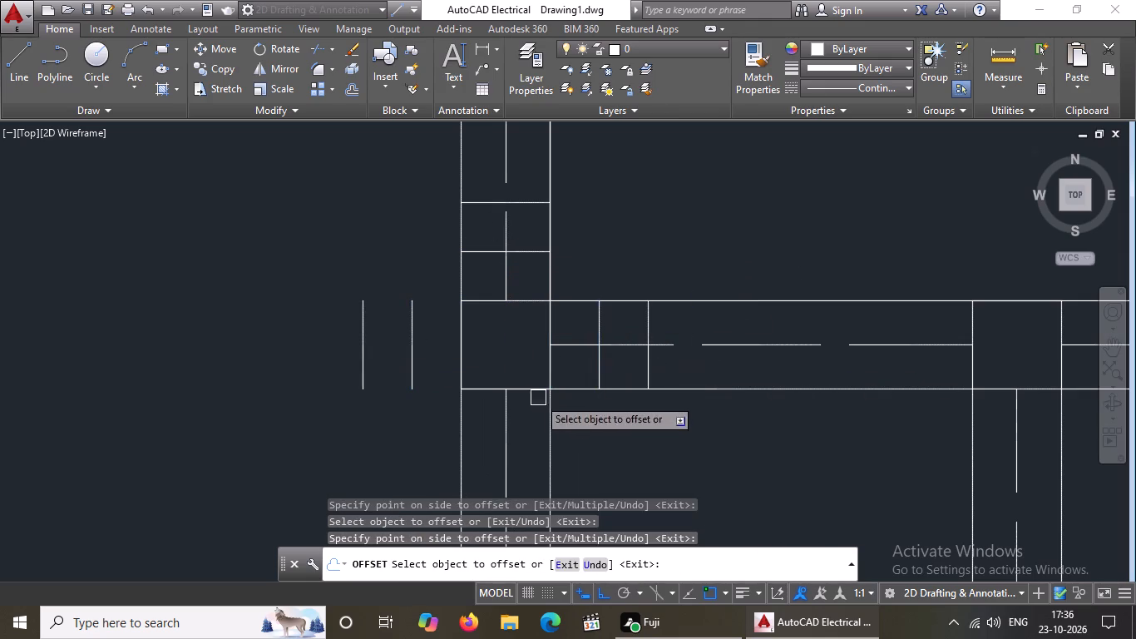
pyautogui.click(531, 388)
pyautogui.click(522, 415)
pyautogui.click(522, 439)
pyautogui.click(522, 478)
# Offset the bottom and right edges of the square where the toilet partition meets the master bedroom's bottom wall outward, twice each at 5".
pyautogui.scroll(-3, 580, 403)
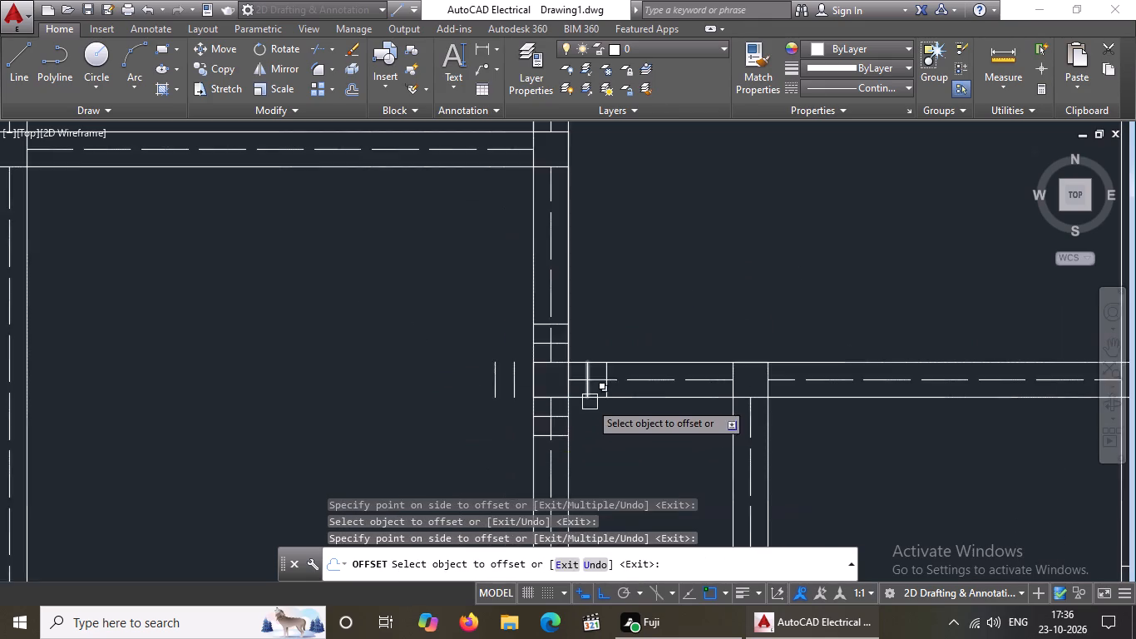
pyautogui.scroll(-3, 591, 402)
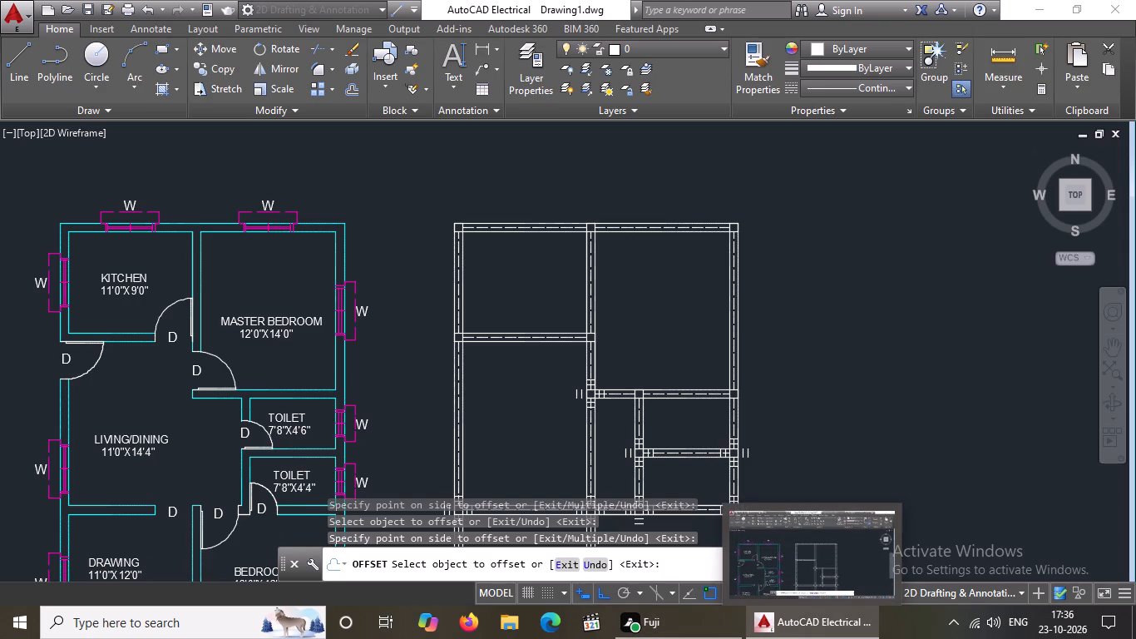
pyautogui.scroll(6, 645, 407)
pyautogui.click(597, 229)
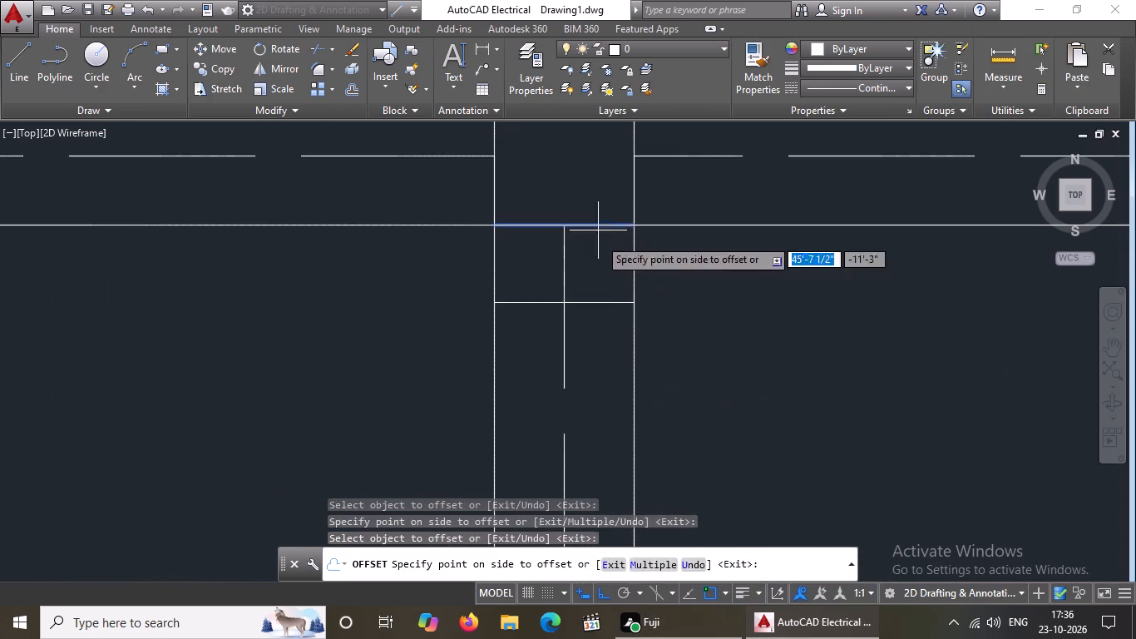
pyautogui.click(611, 299)
pyautogui.moveTo(611, 302); pyautogui.dragTo(622, 374)
pyautogui.click(623, 374)
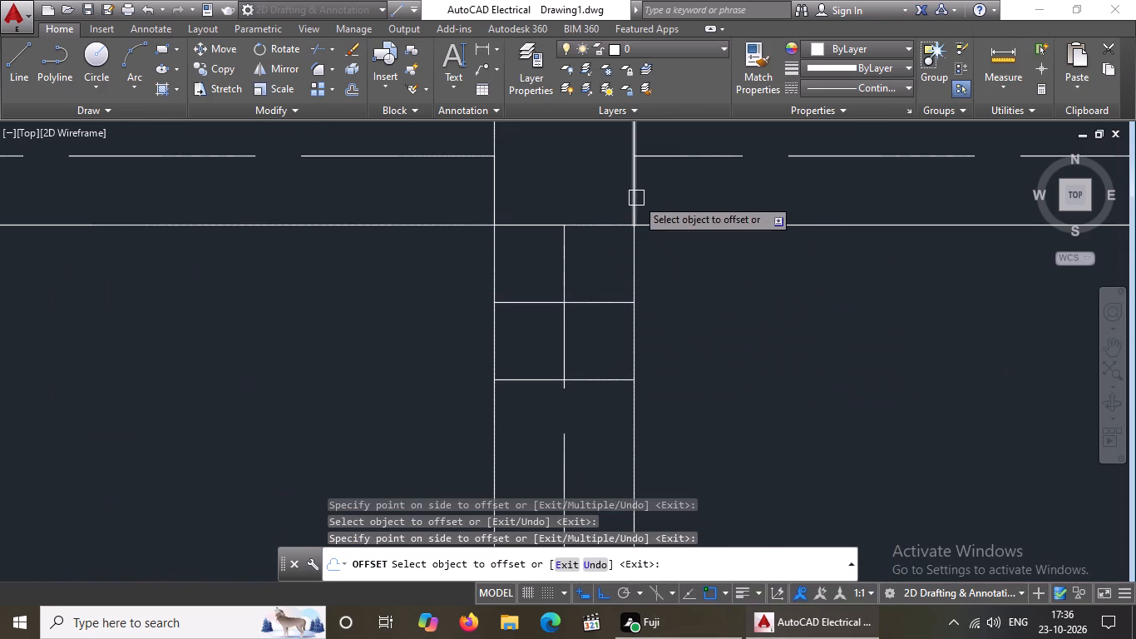
pyautogui.click(637, 198)
pyautogui.click(653, 196)
pyautogui.click(710, 200)
pyautogui.click(772, 196)
# Offset the left and top edges of that toilet partition junction square outward, twice each at 5" spacing.
pyautogui.scroll(-4, 774, 199)
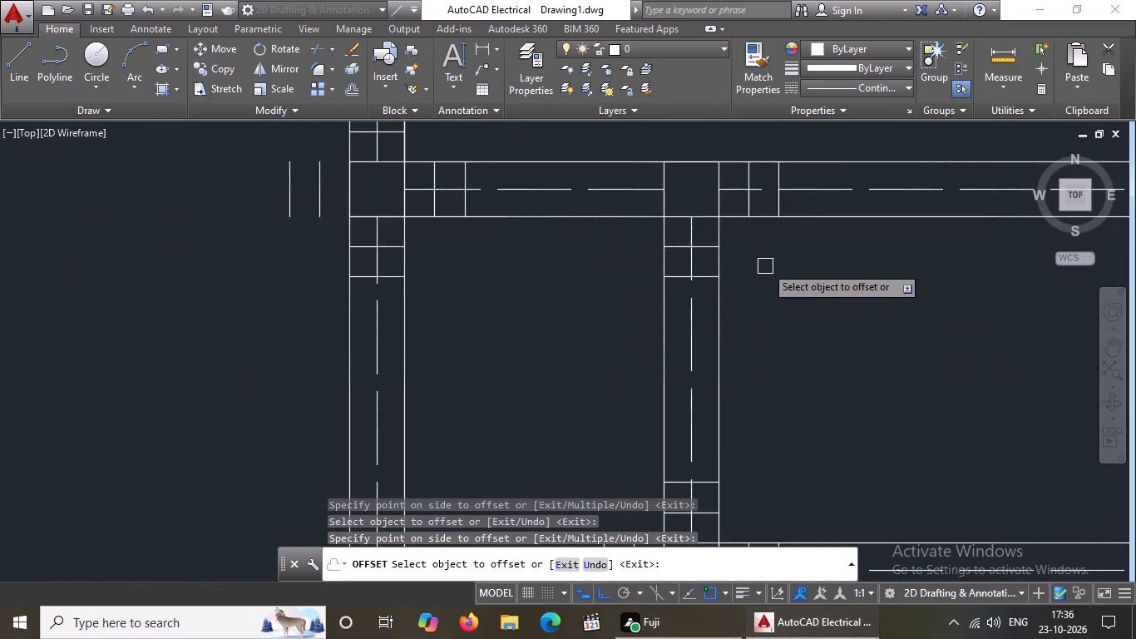
pyautogui.scroll(2, 660, 202)
pyautogui.click(661, 202)
pyautogui.click(646, 207)
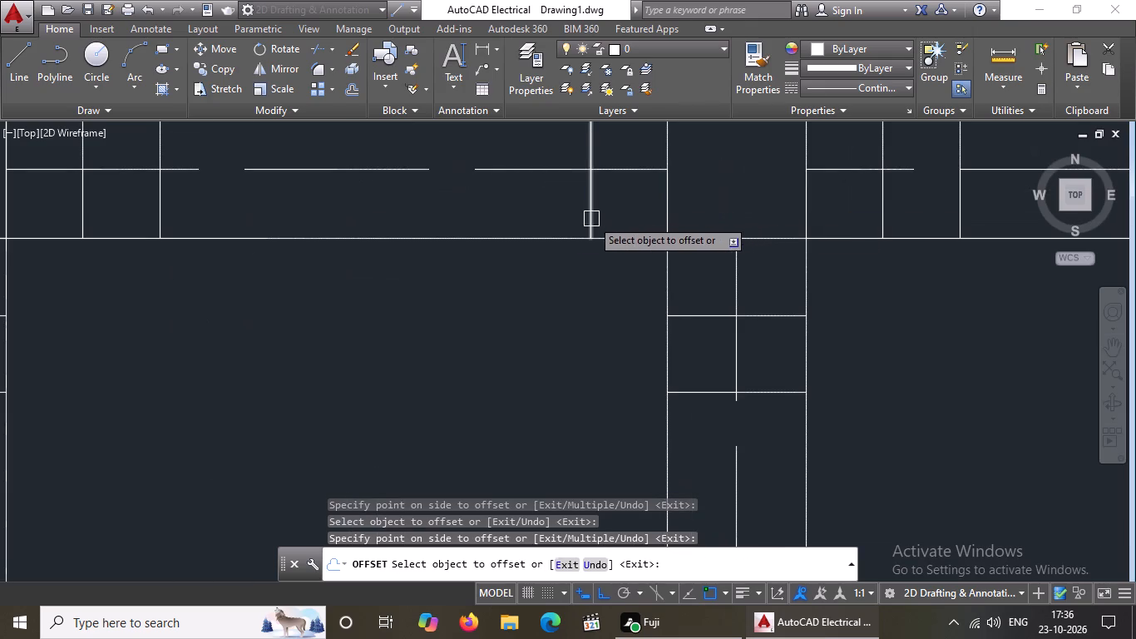
pyautogui.click(591, 219)
pyautogui.click(549, 227)
pyautogui.scroll(-7, 552, 226)
pyautogui.scroll(3, 570, 216)
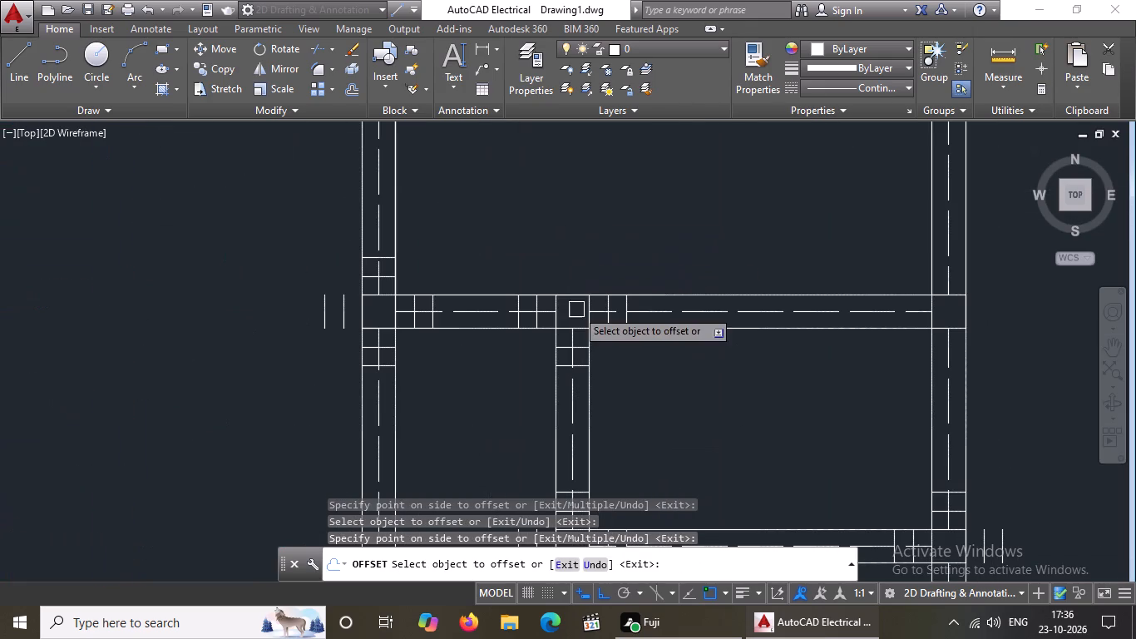
pyautogui.click(578, 300)
pyautogui.click(576, 274)
pyautogui.click(575, 275)
pyautogui.click(575, 263)
# Offset the right and left edges of the square where the master bedroom's bottom wall meets the right wall outward, twice each at 5".
pyautogui.scroll(-3, 581, 260)
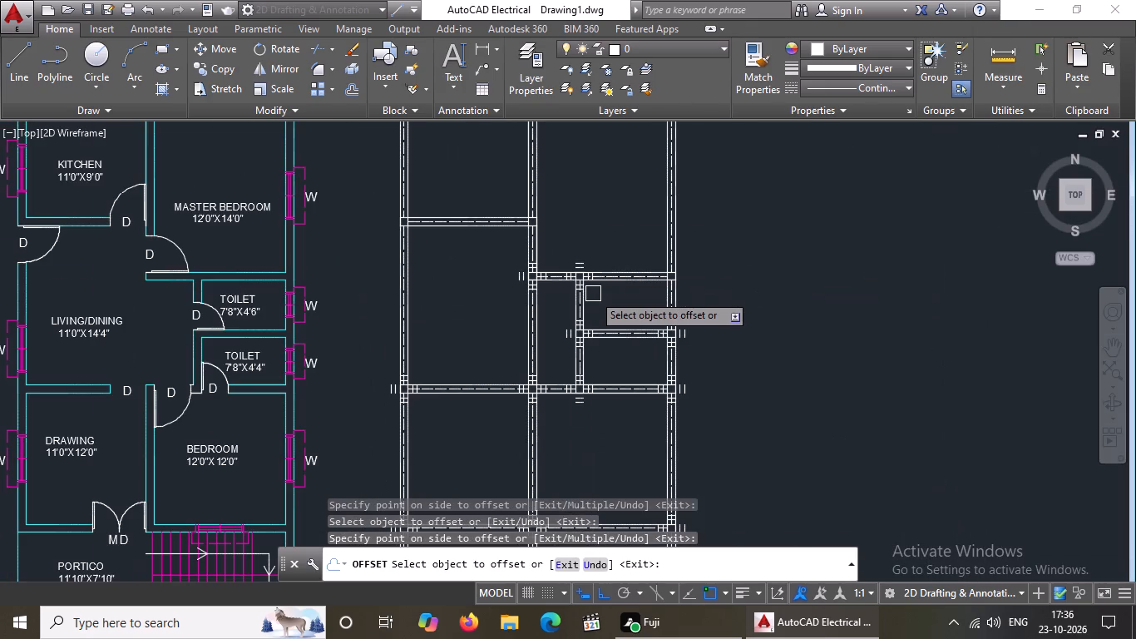
pyautogui.scroll(3, 668, 261)
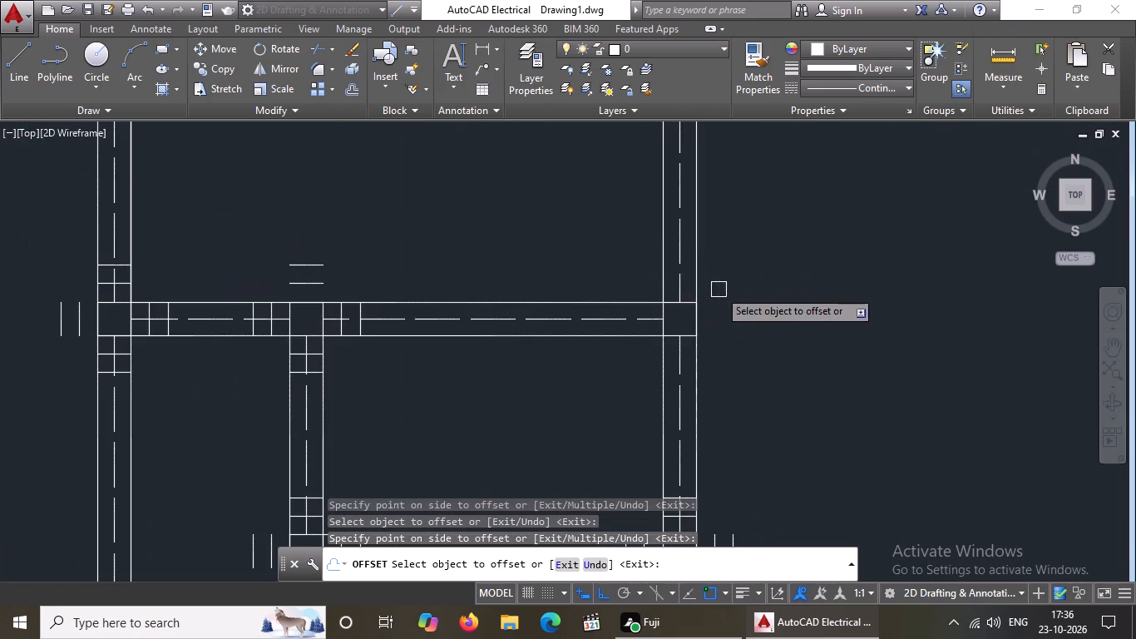
pyautogui.click(699, 319)
pyautogui.click(789, 312)
pyautogui.moveTo(711, 318); pyautogui.dragTo(725, 315)
pyautogui.click(771, 315)
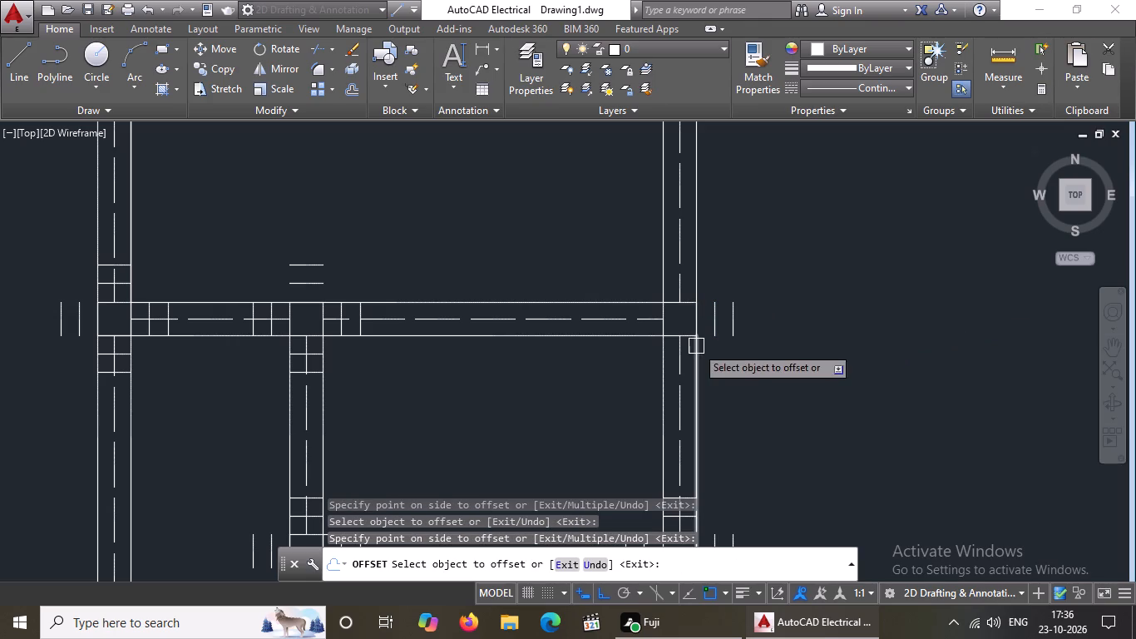
pyautogui.scroll(3, 688, 307)
pyautogui.click(582, 321)
pyautogui.click(554, 315)
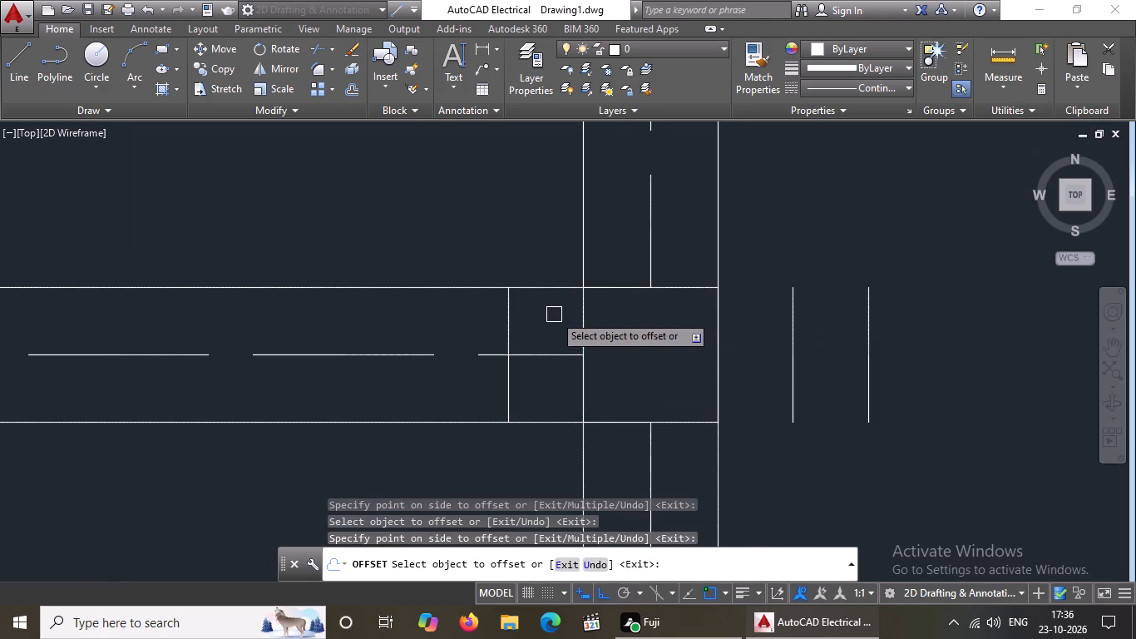
pyautogui.click(512, 316)
pyautogui.moveTo(472, 319); pyautogui.dragTo(482, 317)
# Offset the top and bottom edges of that right-wall junction square outward, twice each at 5" spacing.
pyautogui.click(629, 289)
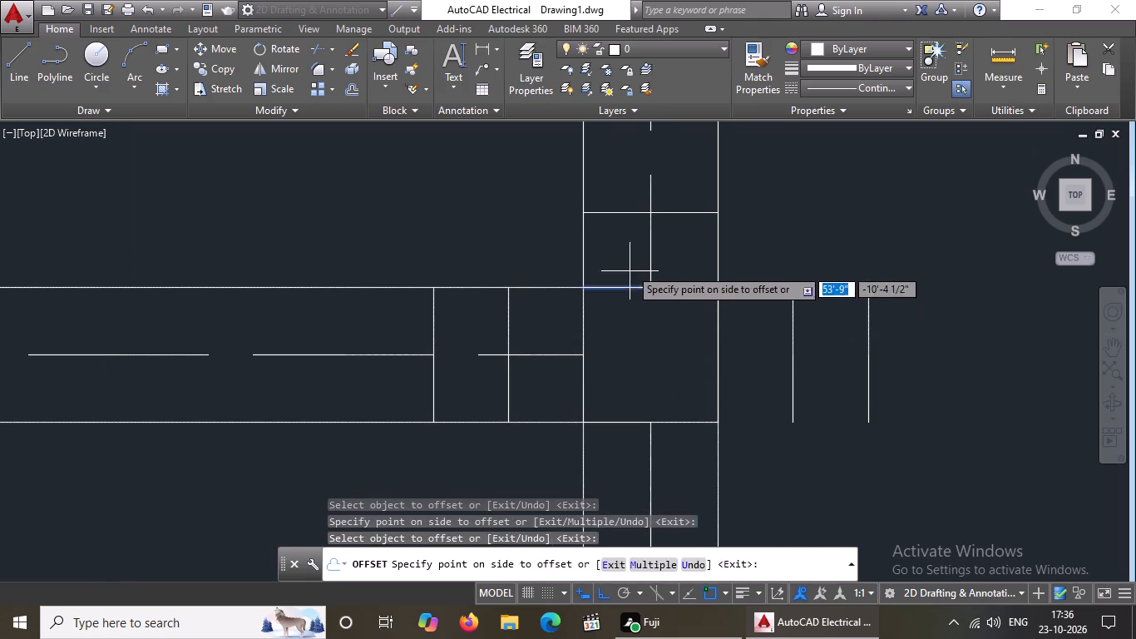
pyautogui.click(630, 260)
pyautogui.click(622, 211)
pyautogui.click(622, 179)
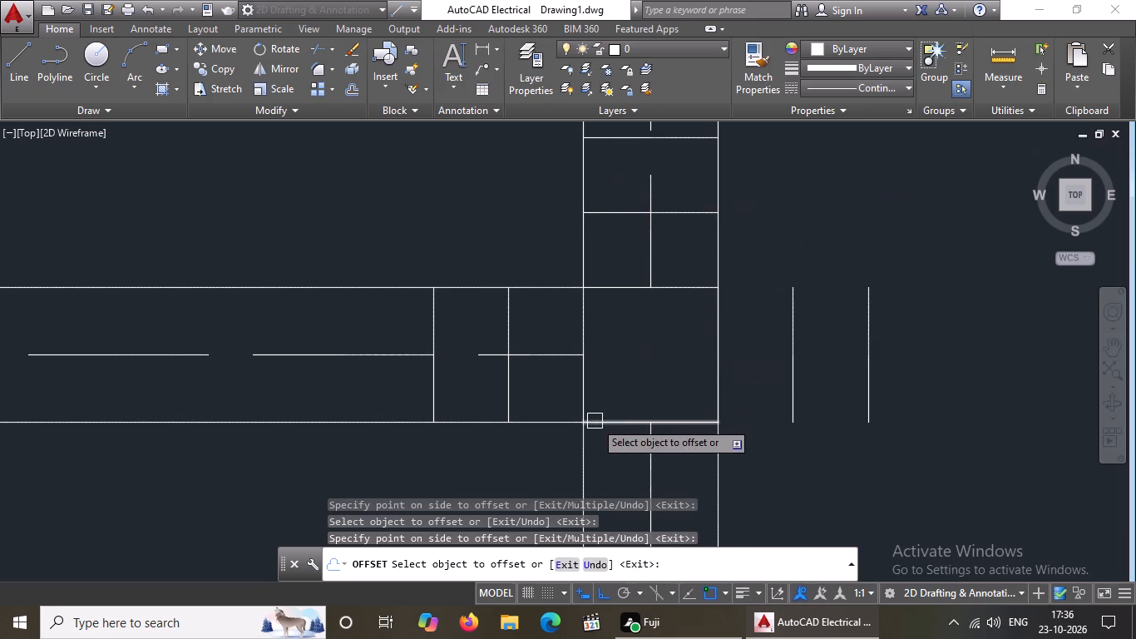
pyautogui.click(625, 424)
pyautogui.click(611, 468)
pyautogui.scroll(-4, 635, 381)
pyautogui.scroll(3, 655, 431)
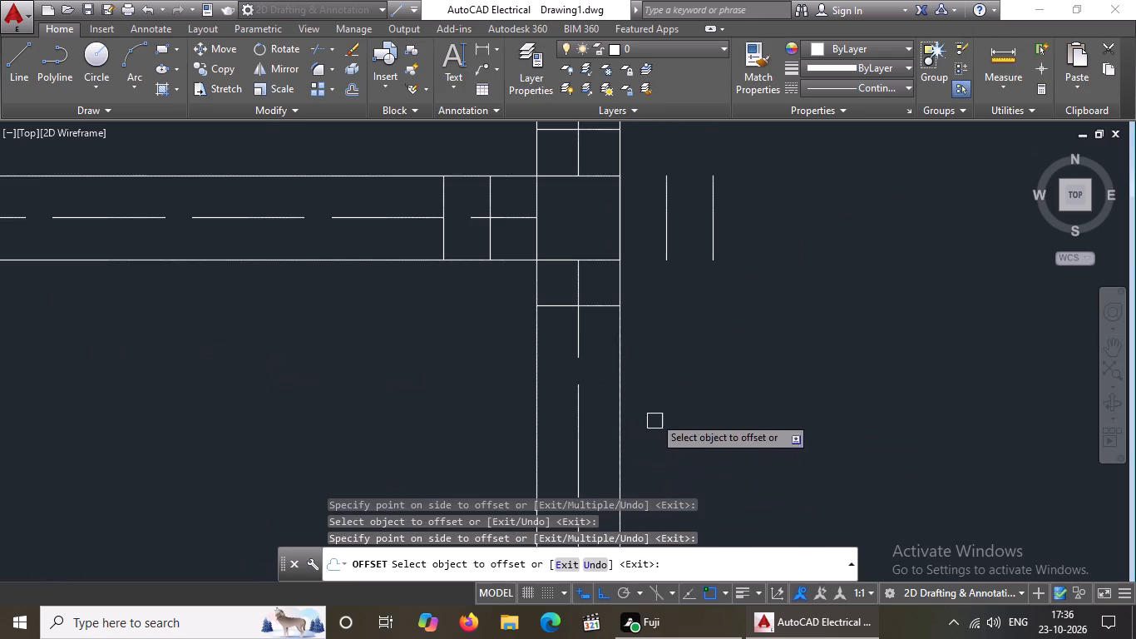
pyautogui.click(607, 305)
pyautogui.click(605, 345)
# Offset the top and right edges of the square where the kitchen's bottom wall meets the left wall outward, twice each at 5".
pyautogui.scroll(-5, 606, 345)
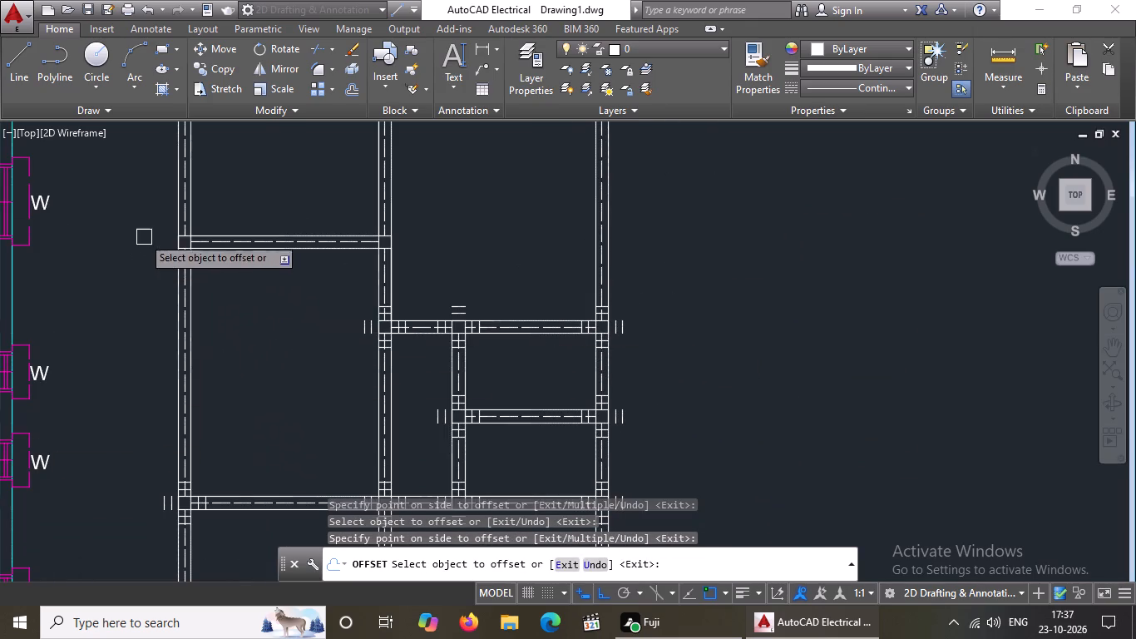
pyautogui.scroll(4, 170, 210)
pyautogui.click(239, 384)
pyautogui.click(239, 330)
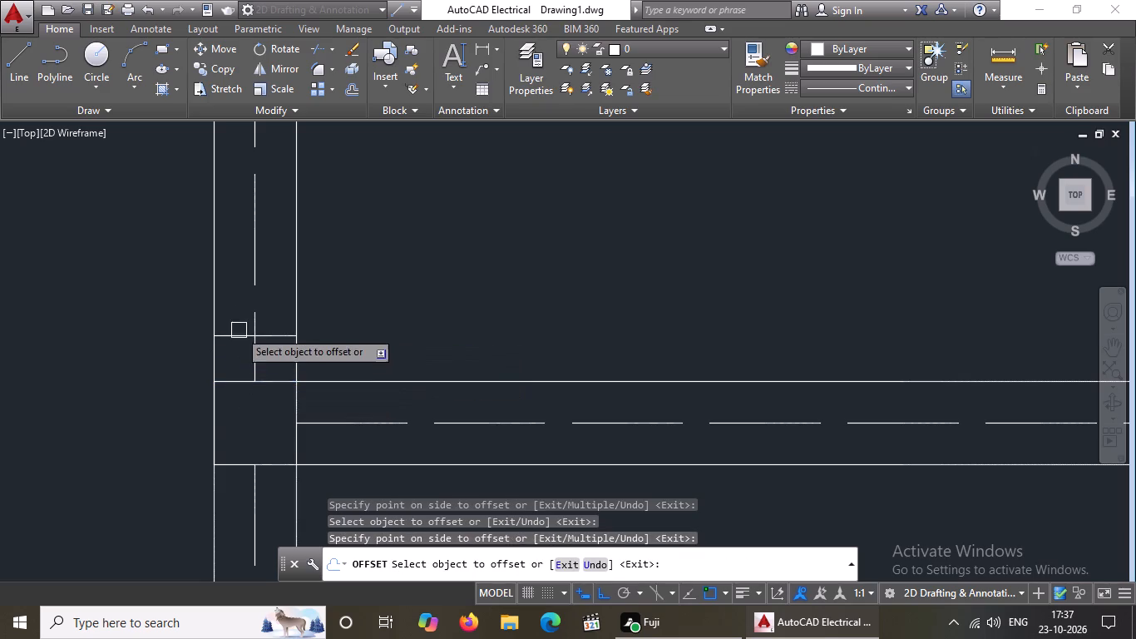
pyautogui.click(230, 339)
pyautogui.click(231, 315)
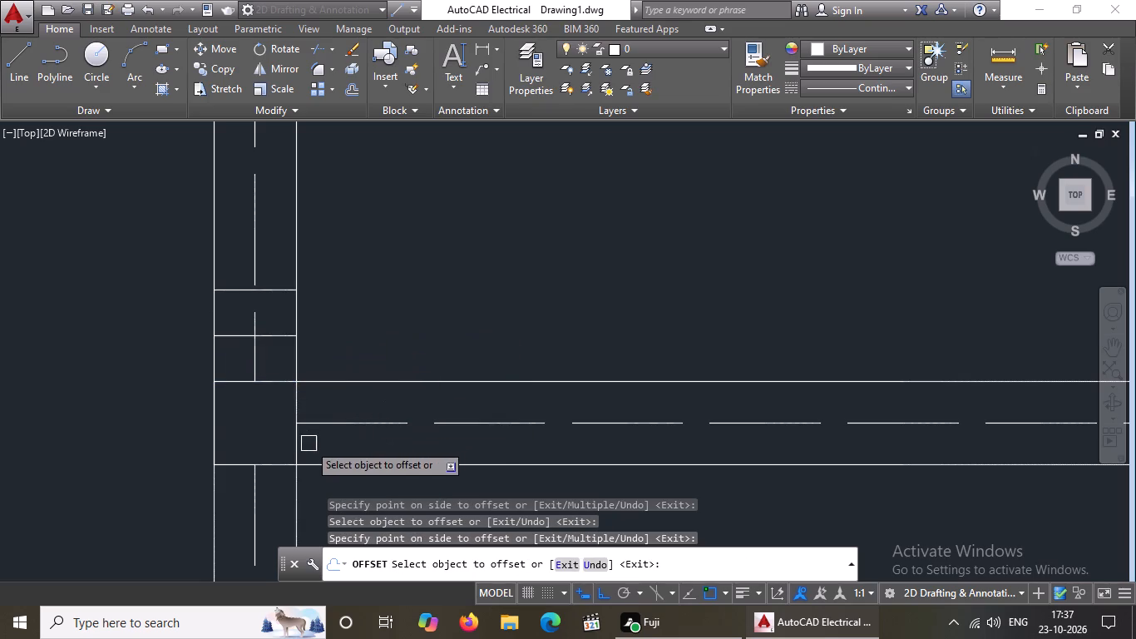
pyautogui.moveTo(296, 448); pyautogui.dragTo(332, 443)
pyautogui.click(386, 446)
pyautogui.moveTo(346, 447); pyautogui.dragTo(358, 447)
pyautogui.moveTo(445, 447); pyautogui.dragTo(409, 457)
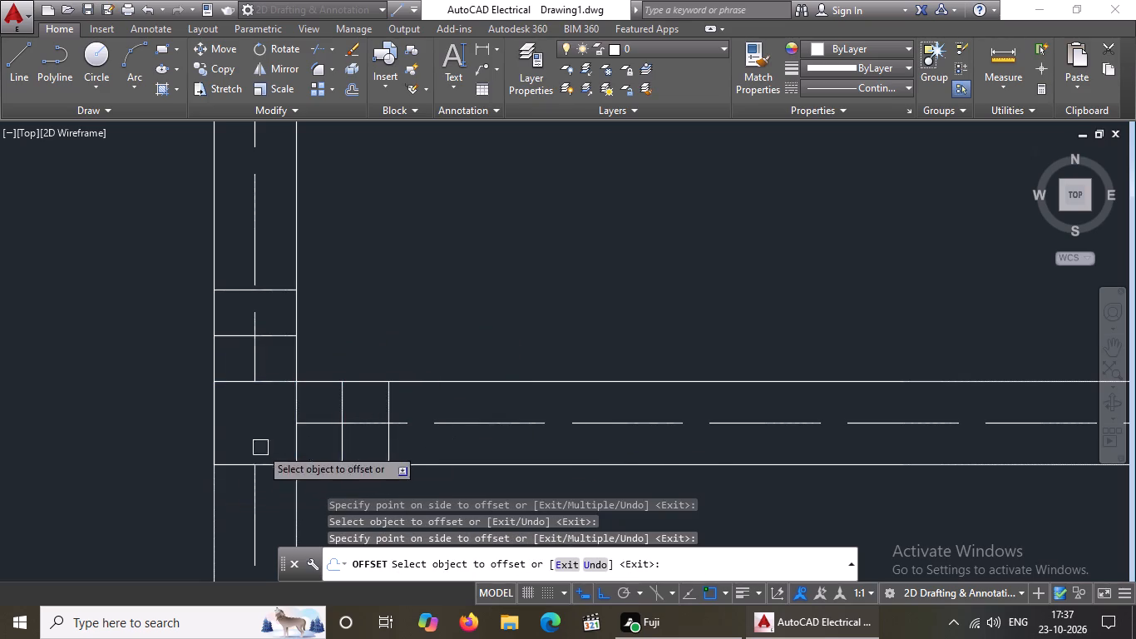
# Offset the bottom and left edges of the kitchen's bottom-left junction square outward, twice each at 5" spacing.
pyautogui.click(278, 463)
pyautogui.click(286, 535)
pyautogui.moveTo(280, 513); pyautogui.dragTo(280, 526)
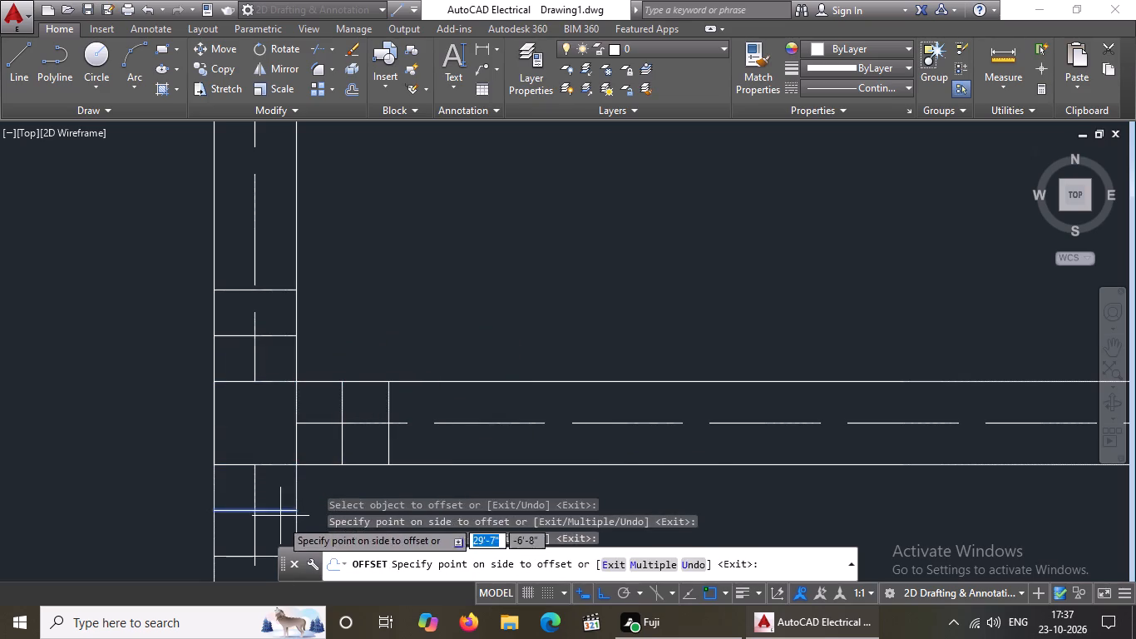
pyautogui.click(280, 579)
pyautogui.click(248, 560)
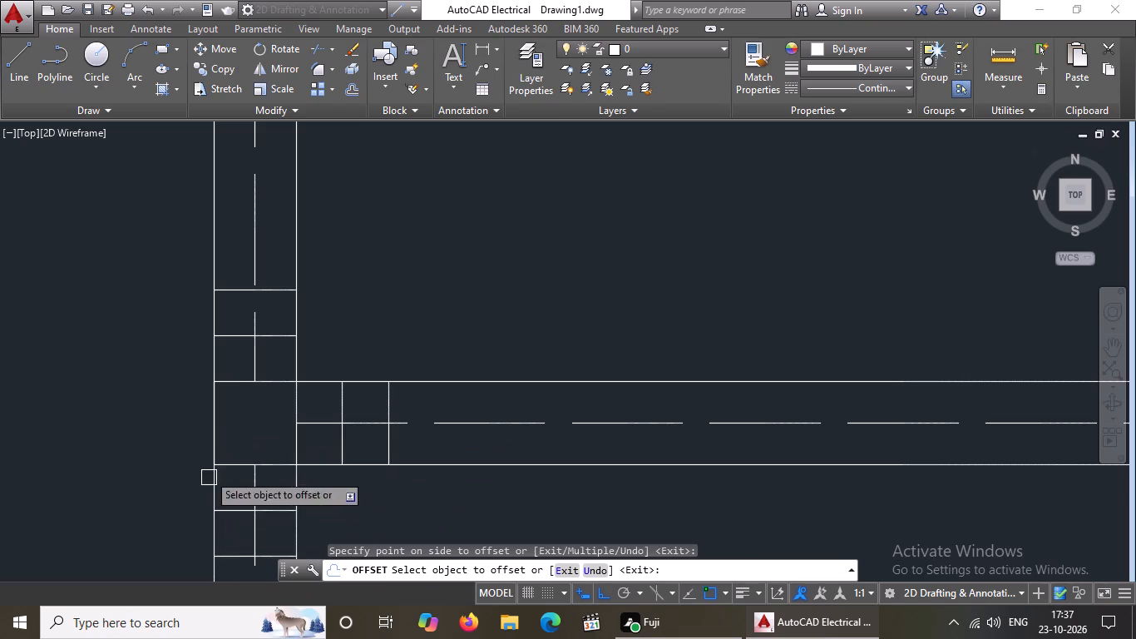
pyautogui.click(213, 417)
pyautogui.click(175, 433)
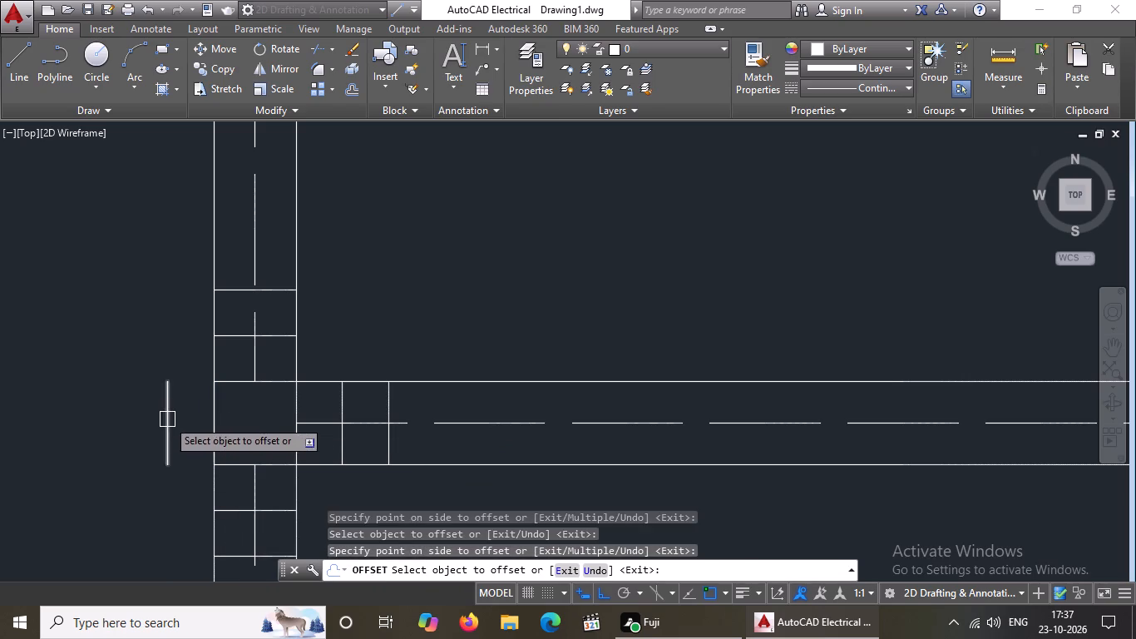
pyautogui.moveTo(168, 419); pyautogui.dragTo(158, 430)
pyautogui.click(110, 464)
# Offset the right and left edges of the square where the kitchen's bottom wall meets the middle wall outward, twice each at 5".
pyautogui.scroll(-7, 253, 434)
pyautogui.scroll(4, 392, 429)
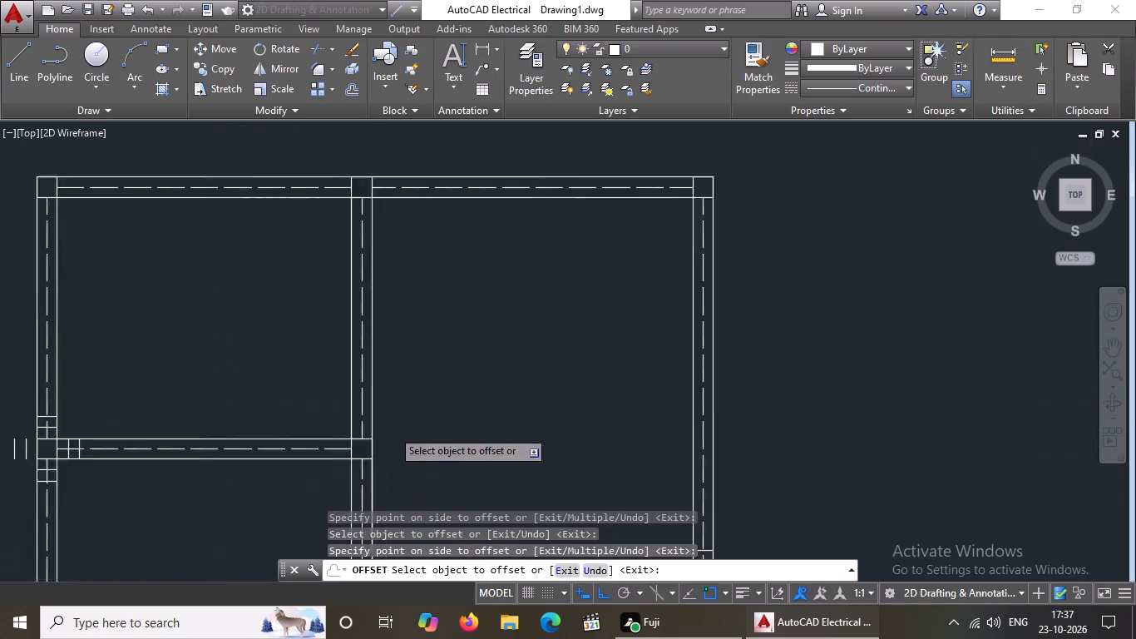
pyautogui.moveTo(360, 468); pyautogui.dragTo(371, 464)
pyautogui.click(395, 456)
pyautogui.click(381, 464)
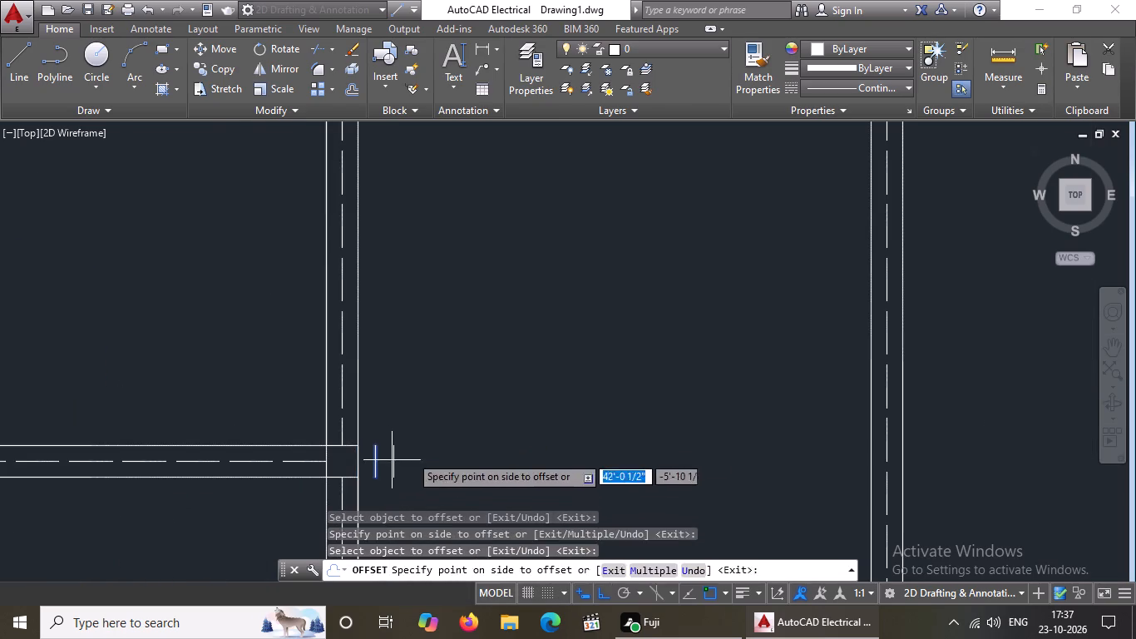
pyautogui.moveTo(447, 448); pyautogui.dragTo(436, 448)
pyautogui.scroll(4, 325, 465)
pyautogui.click(307, 481)
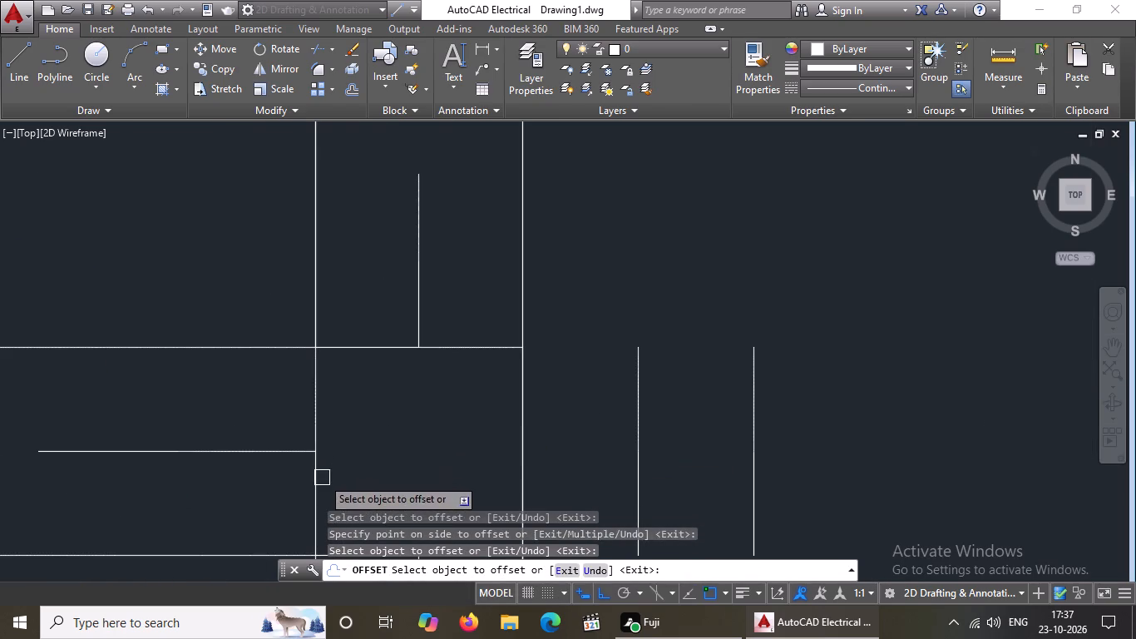
pyautogui.click(322, 478)
pyautogui.click(260, 478)
pyautogui.click(198, 483)
pyautogui.click(177, 484)
# Offset the top and bottom edges of that middle-wall junction square outward, twice each at 5" spacing.
pyautogui.moveTo(353, 349); pyautogui.dragTo(354, 348)
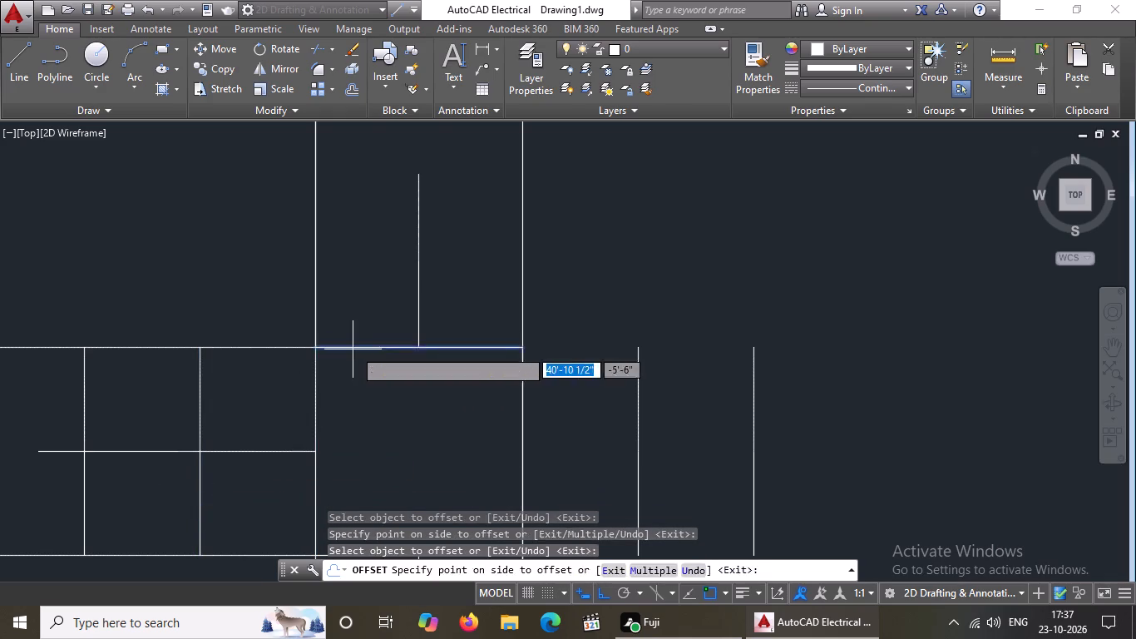
pyautogui.moveTo(354, 348); pyautogui.dragTo(354, 342)
pyautogui.click(354, 318)
pyautogui.moveTo(353, 236); pyautogui.dragTo(353, 220)
pyautogui.click(353, 205)
pyautogui.scroll(-6, 373, 200)
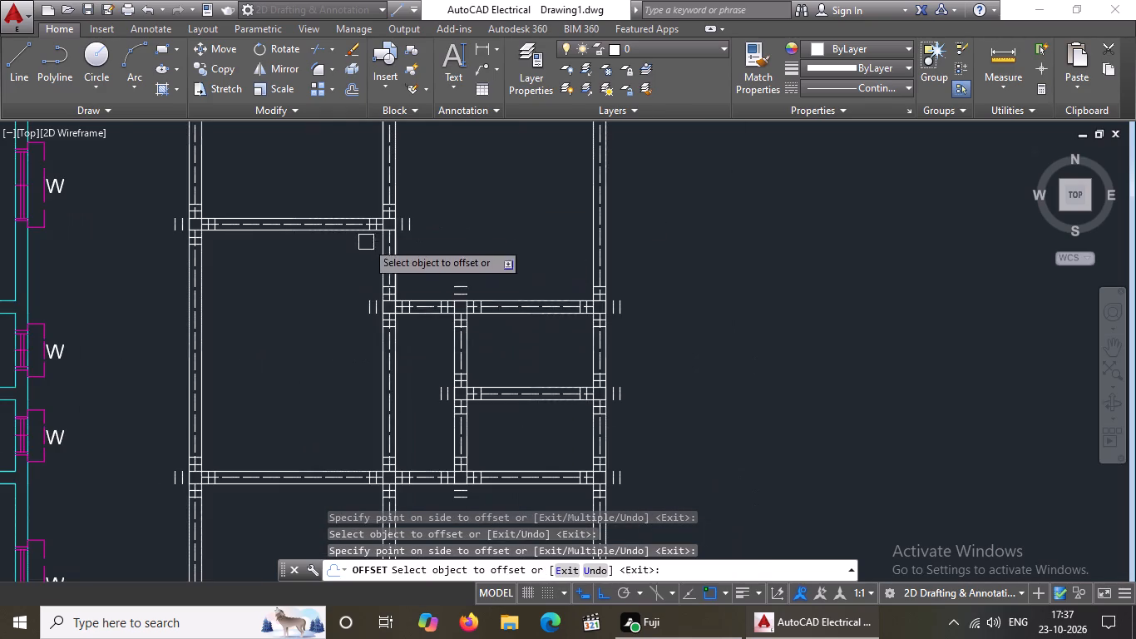
pyautogui.scroll(4, 397, 213)
pyautogui.click(392, 300)
pyautogui.click(398, 330)
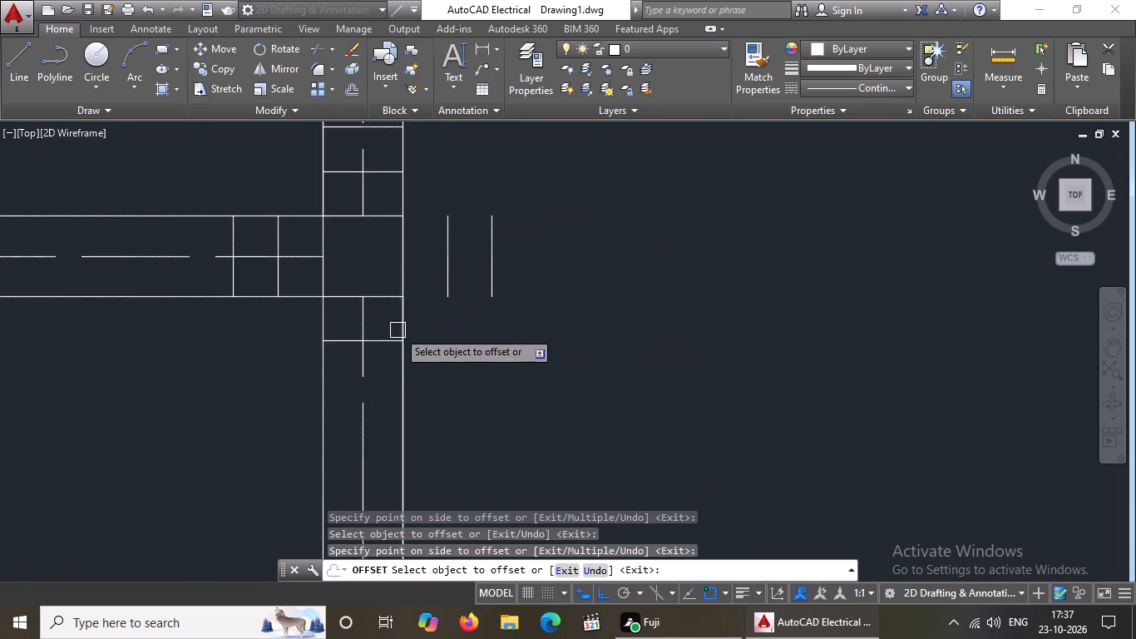
pyautogui.moveTo(396, 344); pyautogui.dragTo(393, 356)
pyautogui.click(383, 403)
# Offset the top and left edges of the plan's top-left corner square outward, twice each at 5" spacing.
pyautogui.scroll(-6, 389, 389)
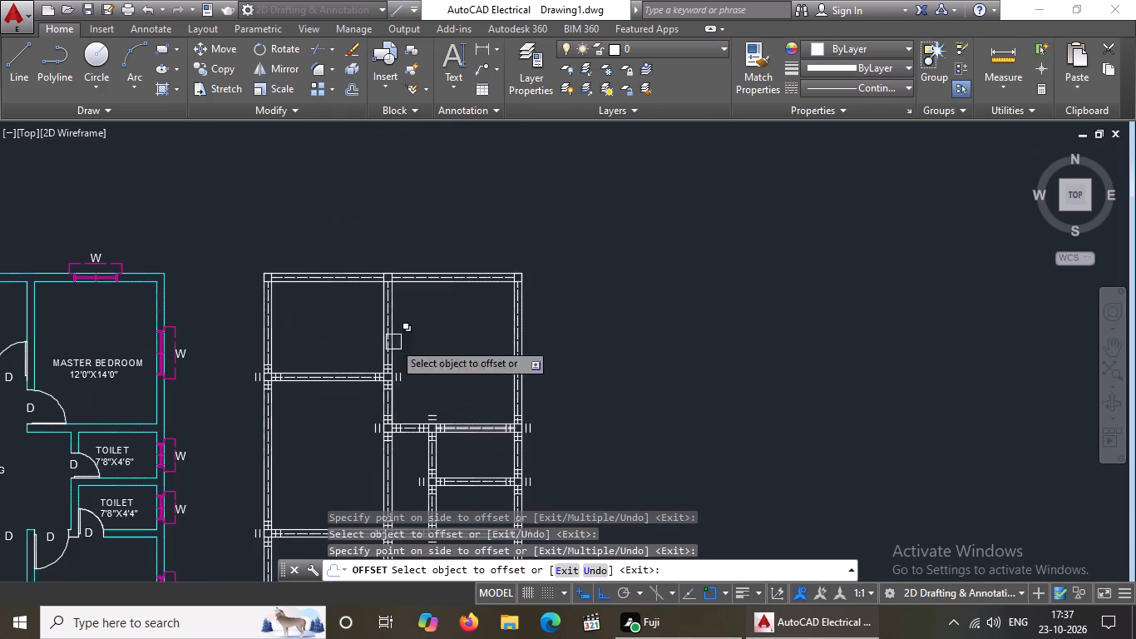
pyautogui.scroll(4, 257, 255)
pyautogui.click(328, 374)
pyautogui.click(321, 337)
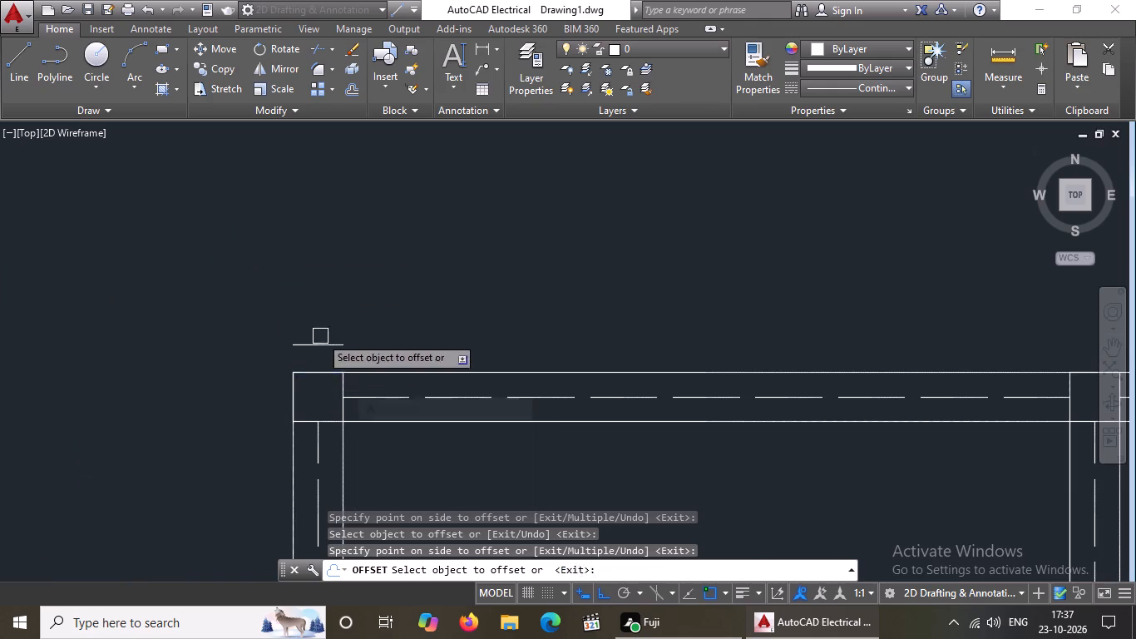
pyautogui.moveTo(305, 345); pyautogui.dragTo(309, 333)
pyautogui.moveTo(318, 277); pyautogui.dragTo(319, 327)
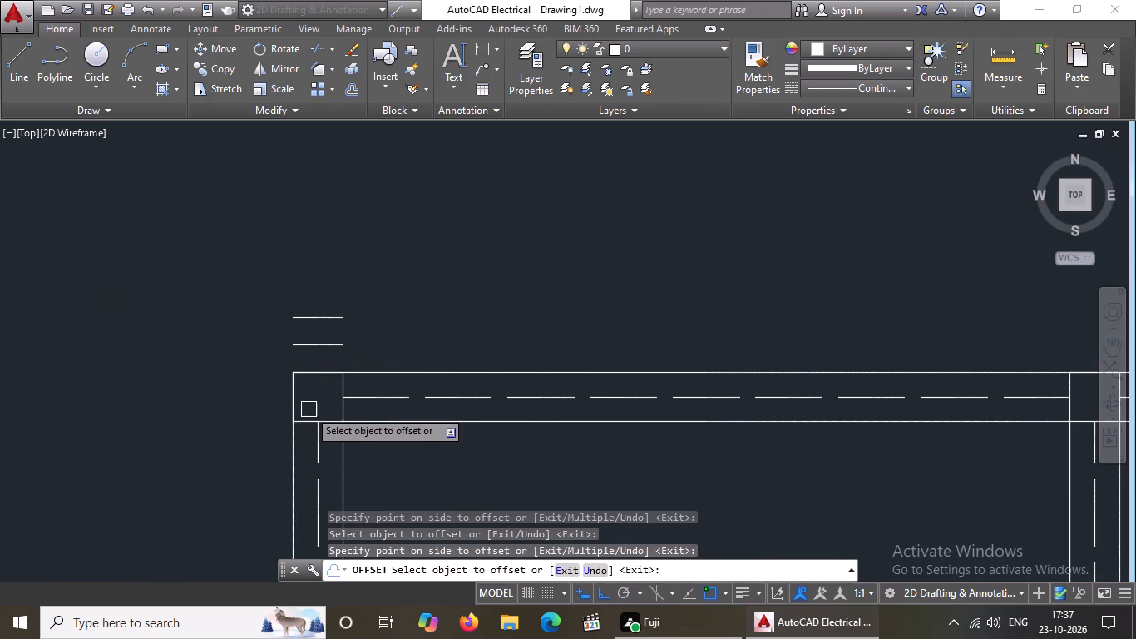
pyautogui.click(301, 405)
pyautogui.click(249, 411)
pyautogui.click(289, 398)
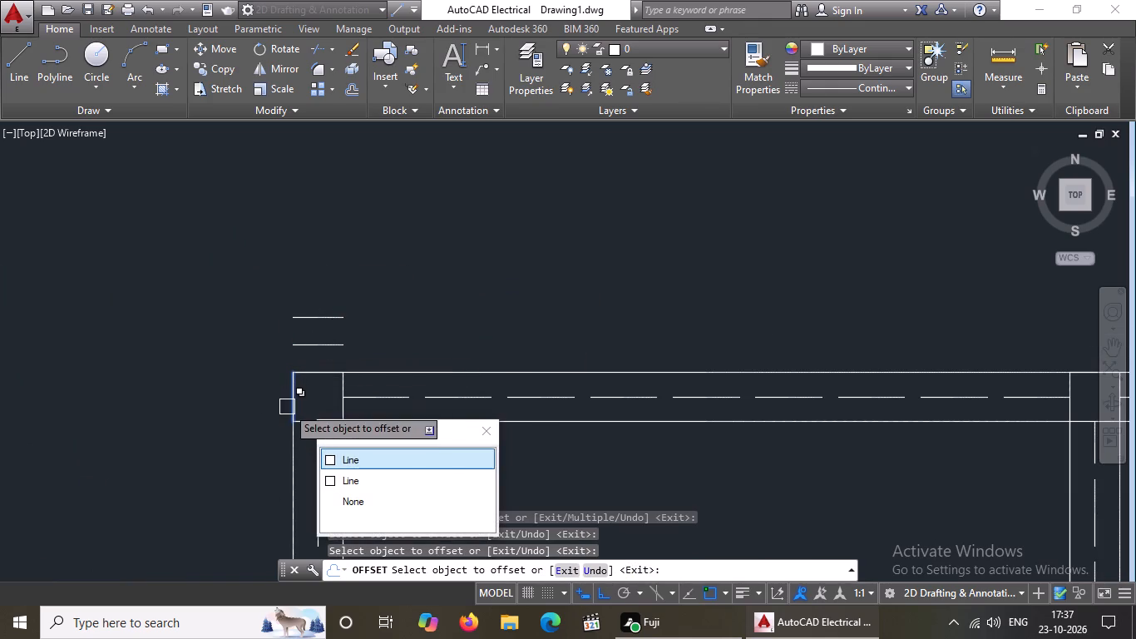
pyautogui.click(367, 461)
pyautogui.click(224, 407)
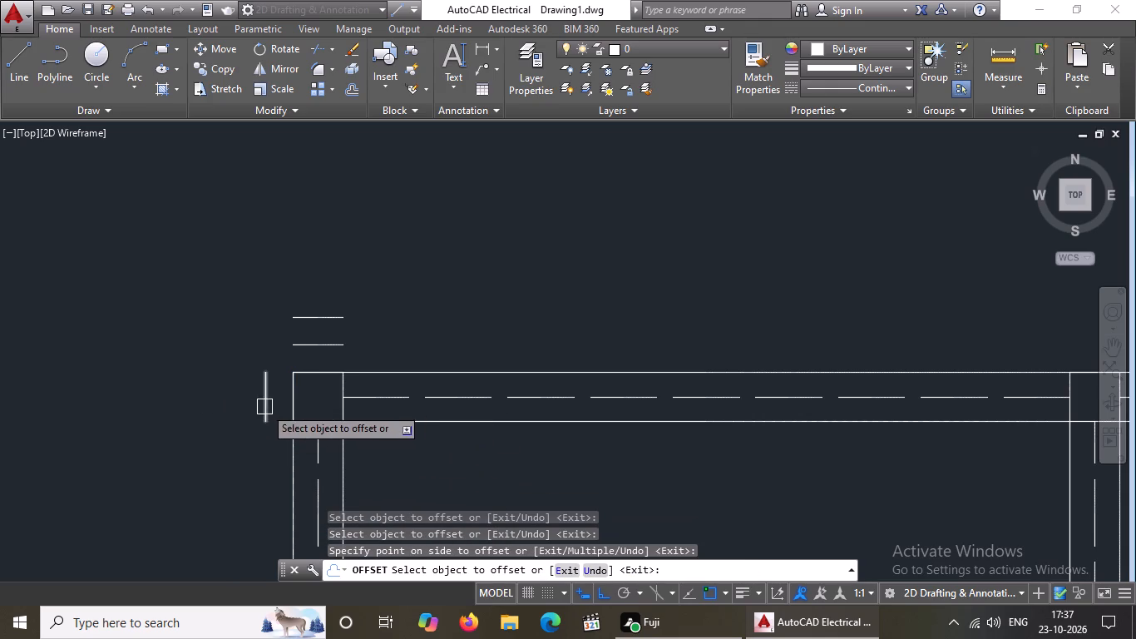
pyautogui.click(272, 403)
pyautogui.click(260, 406)
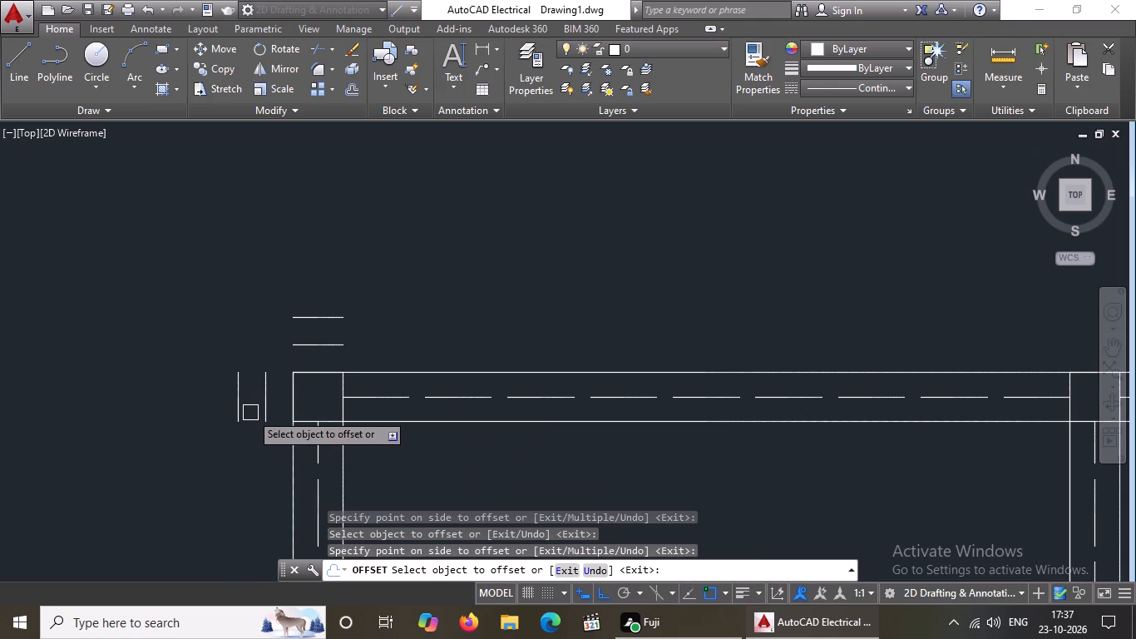
# Offset the bottom and right edges of the top-left corner square outward, twice each at 5" spacing.
pyautogui.click(329, 424)
pyautogui.click(343, 481)
pyautogui.click(329, 485)
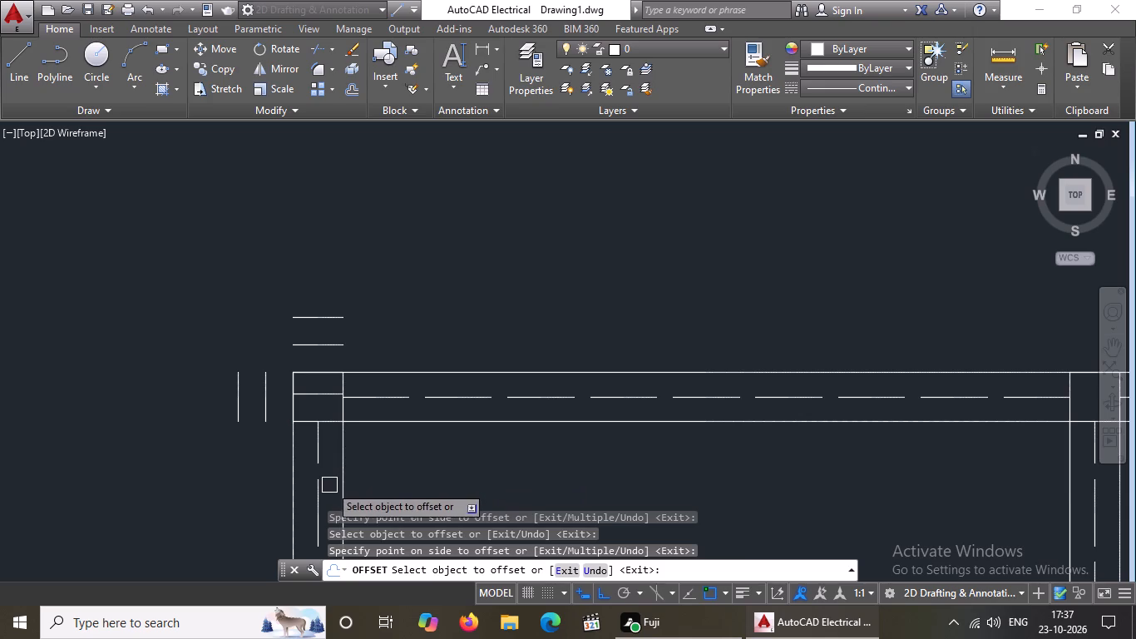
pyautogui.click(331, 423)
pyautogui.click(344, 486)
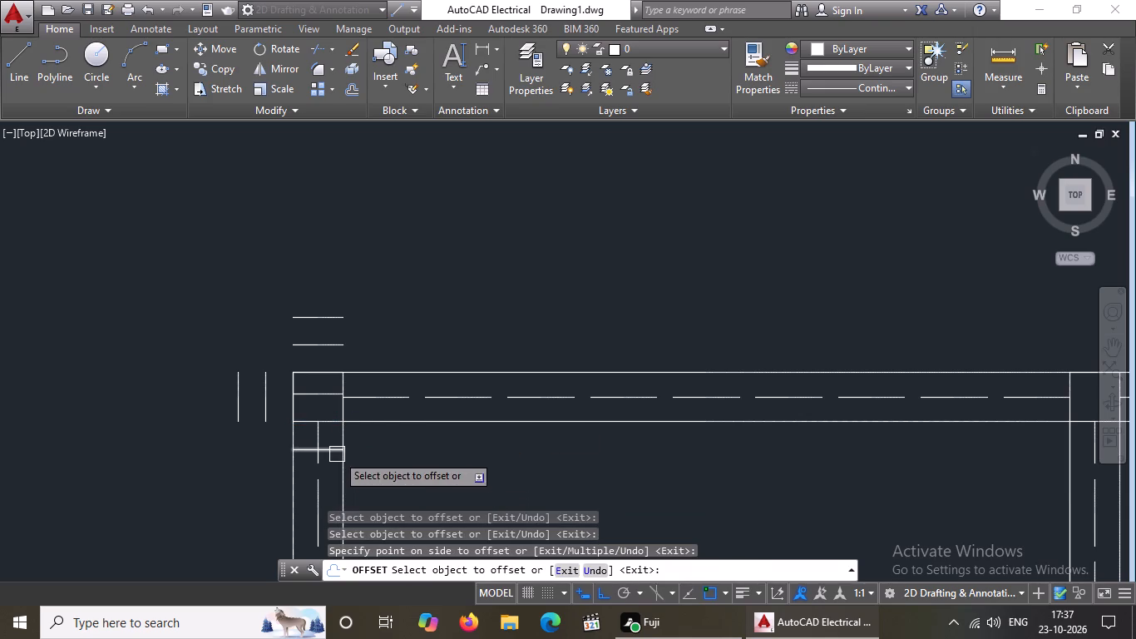
pyautogui.moveTo(337, 454); pyautogui.dragTo(334, 483)
pyautogui.click(334, 483)
pyautogui.scroll(1, 343, 417)
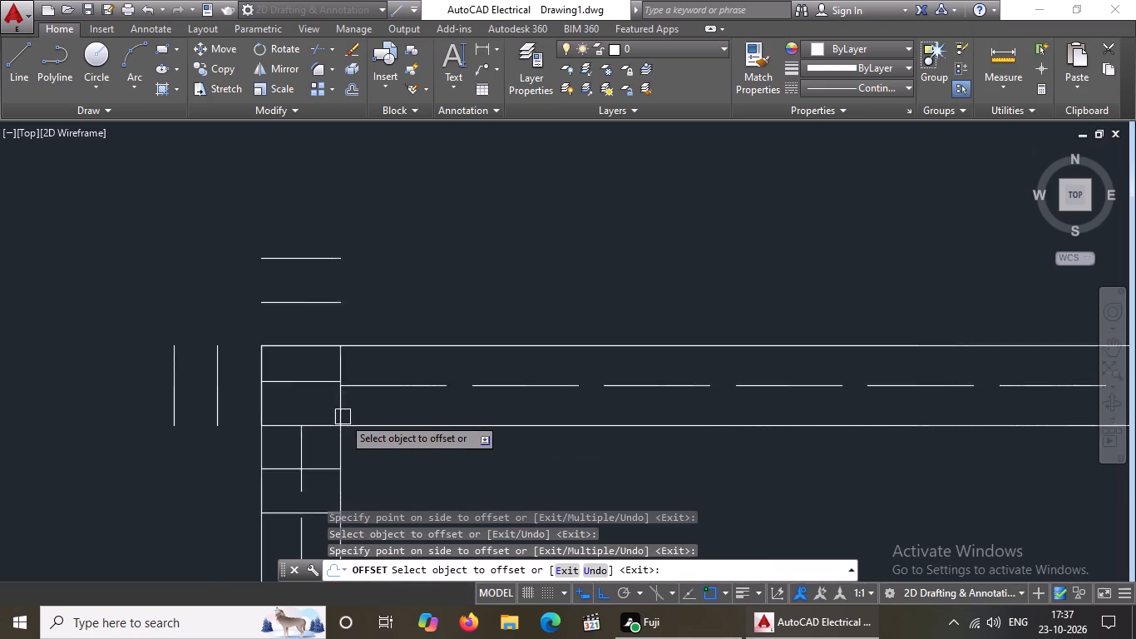
pyautogui.scroll(1, 343, 417)
pyautogui.click(342, 409)
pyautogui.click(370, 402)
pyautogui.click(404, 391)
pyautogui.click(516, 392)
# Offset the bottom and right edges of the square where the middle wall meets the top wall outward, twice each at 5".
pyautogui.scroll(-5, 518, 393)
pyautogui.scroll(6, 694, 399)
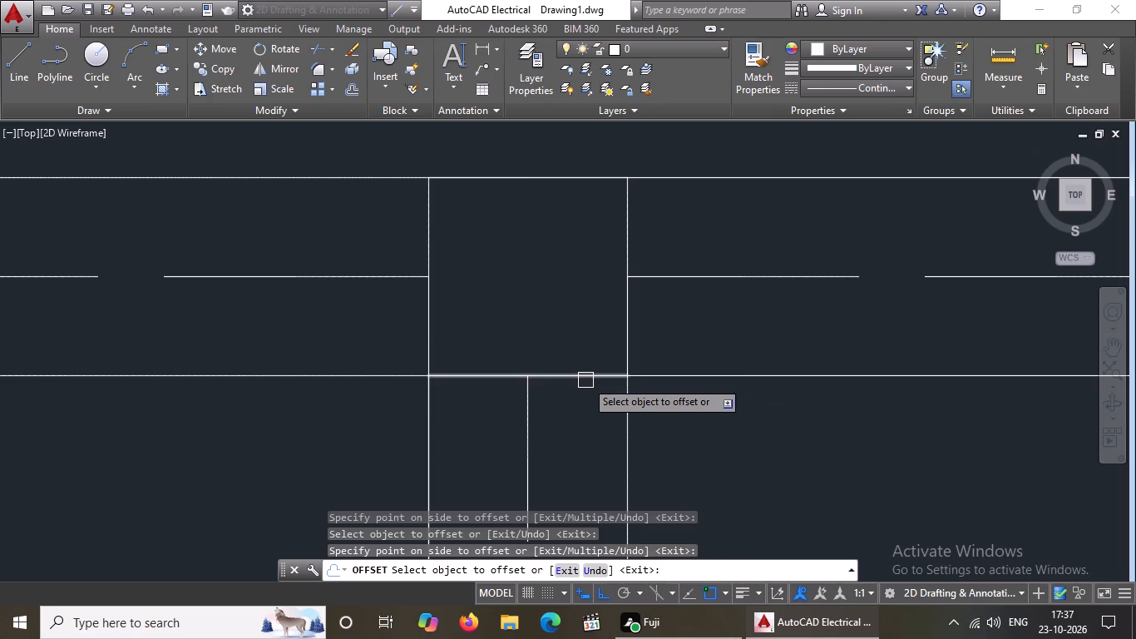
pyautogui.click(585, 380)
pyautogui.click(592, 434)
pyautogui.moveTo(592, 483); pyautogui.dragTo(591, 493)
pyautogui.click(592, 528)
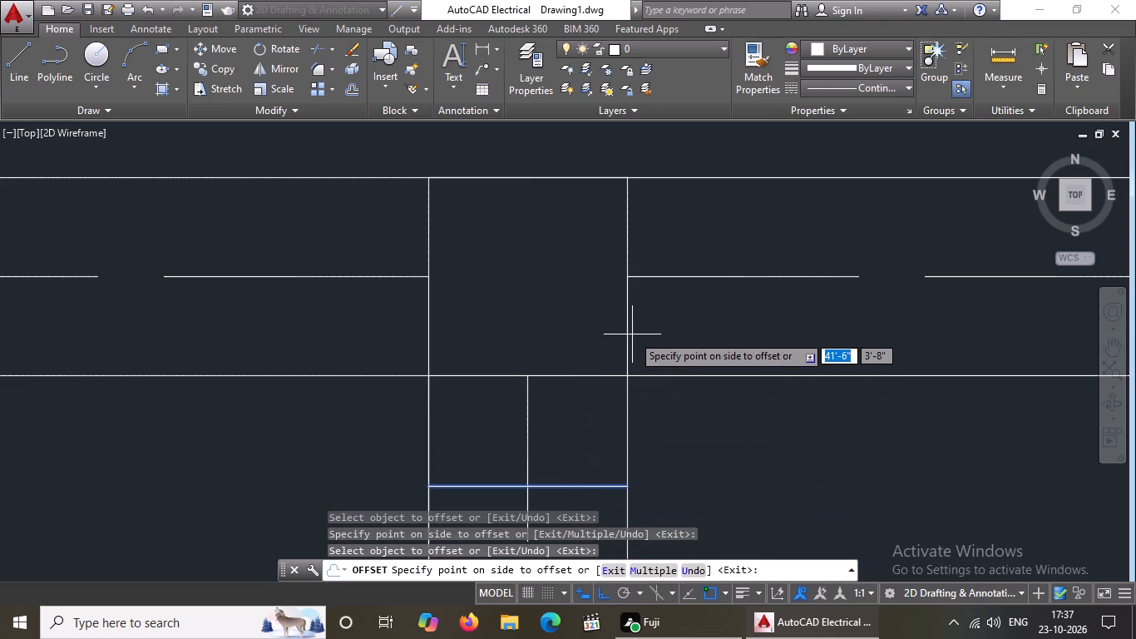
pyautogui.click(675, 508)
pyautogui.scroll(-4, 682, 500)
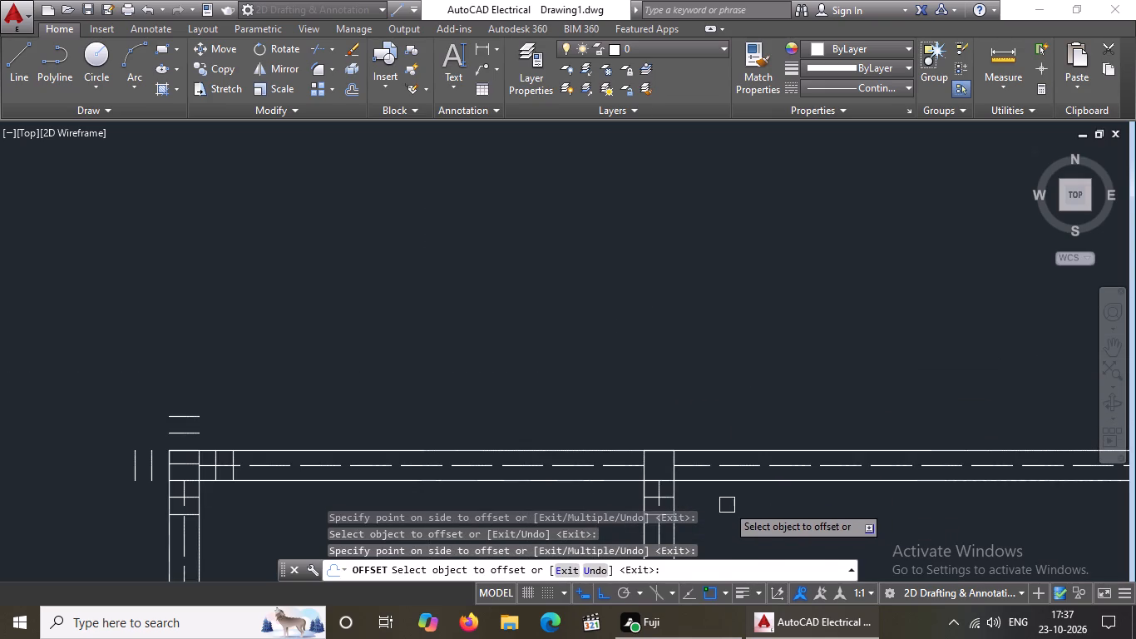
pyautogui.scroll(3, 726, 504)
pyautogui.scroll(-3, 575, 401)
pyautogui.scroll(5, 559, 396)
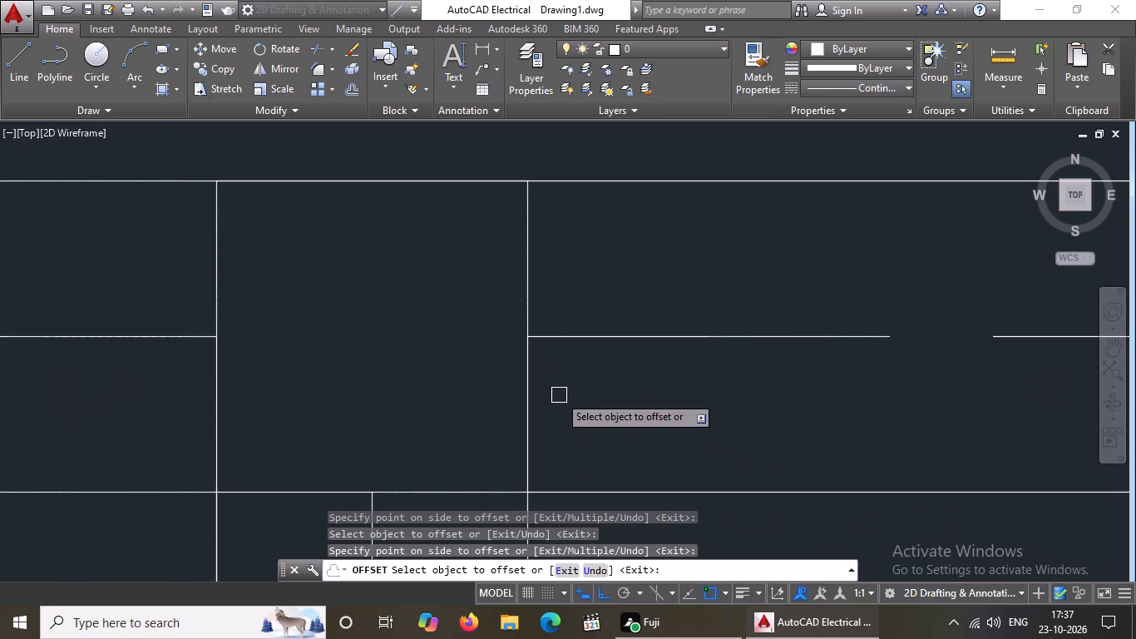
pyautogui.click(523, 404)
pyautogui.click(595, 394)
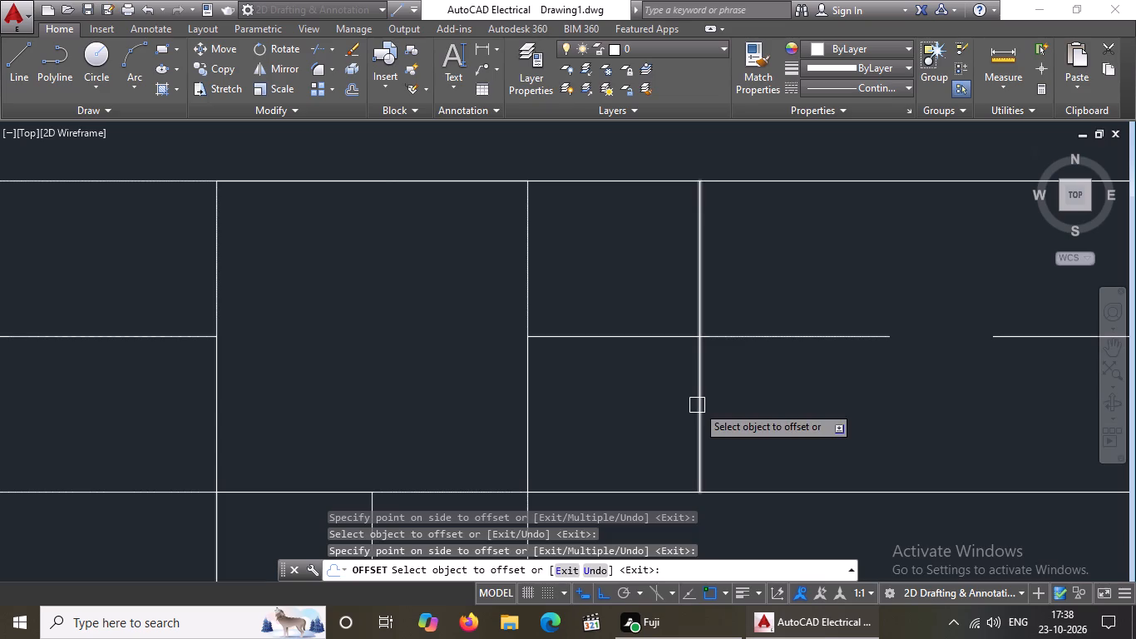
pyautogui.click(697, 405)
pyautogui.click(751, 402)
# Offset the top and left edges of that top-wall junction square outward, twice each at 5" spacing.
pyautogui.scroll(-5, 605, 383)
pyautogui.moveTo(570, 356); pyautogui.dragTo(567, 335)
pyautogui.moveTo(567, 296); pyautogui.dragTo(568, 309)
pyautogui.click(572, 328)
pyautogui.moveTo(574, 299); pyautogui.dragTo(575, 371)
pyautogui.scroll(1, 545, 393)
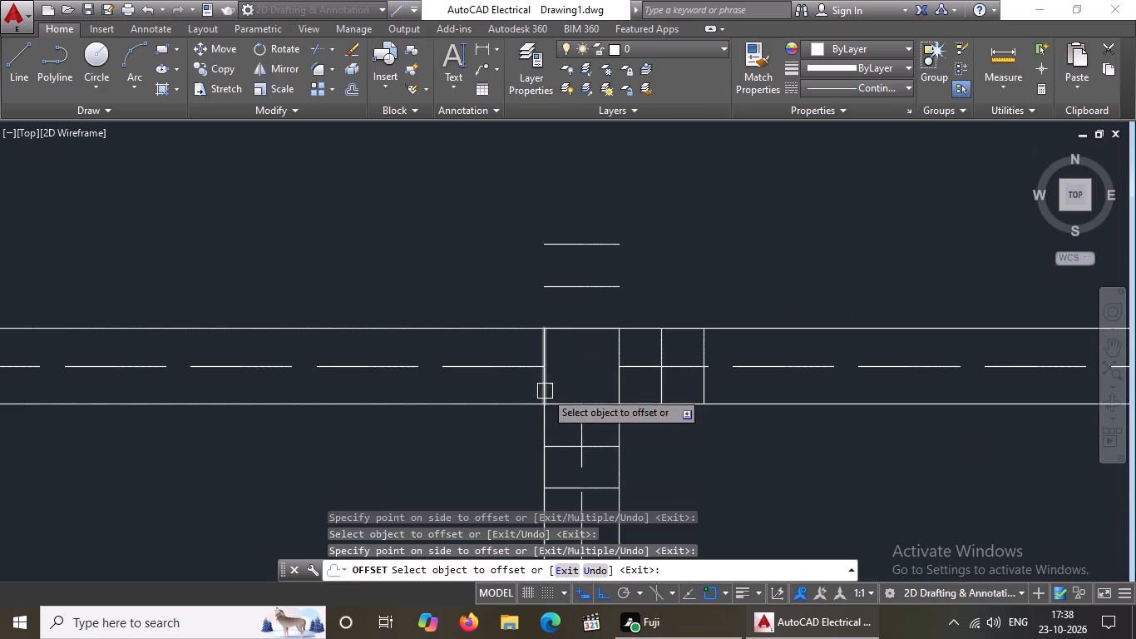
pyautogui.moveTo(545, 389); pyautogui.dragTo(532, 392)
pyautogui.moveTo(458, 399); pyautogui.dragTo(484, 393)
pyautogui.click(500, 386)
pyautogui.click(431, 396)
# Offset the top and right edges of the plan's top-right corner square outward, twice each at 5" spacing.
pyautogui.scroll(-6, 460, 386)
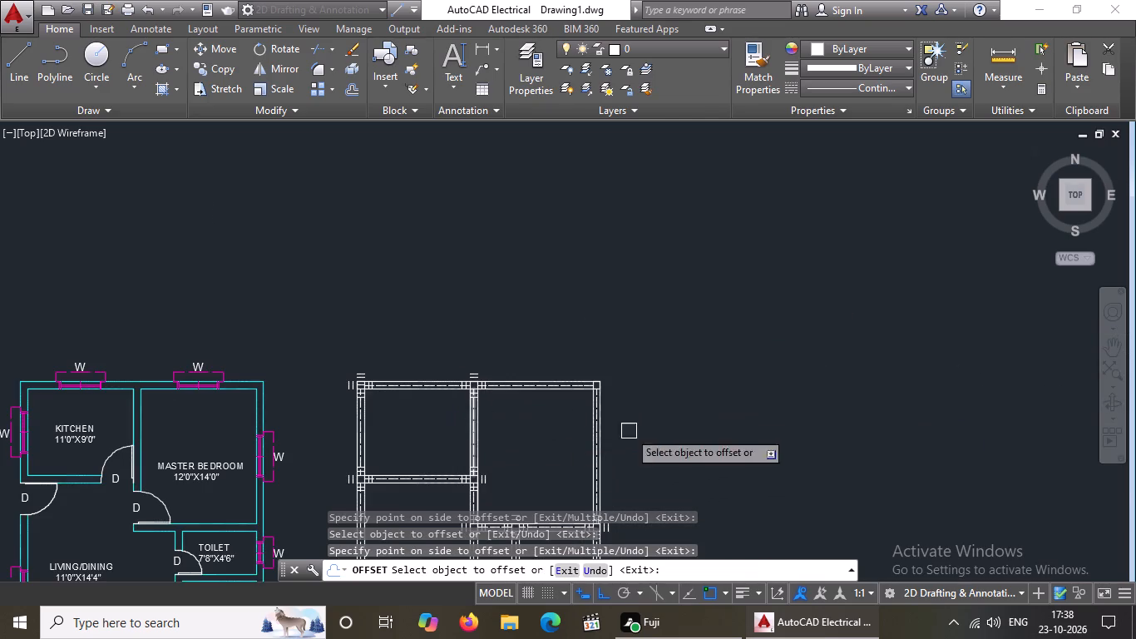
pyautogui.scroll(5, 571, 375)
pyautogui.scroll(1, 715, 404)
pyautogui.moveTo(720, 434); pyautogui.dragTo(718, 419)
pyautogui.click(716, 390)
pyautogui.click(727, 399)
pyautogui.click(724, 366)
pyautogui.moveTo(771, 494); pyautogui.dragTo(771, 493)
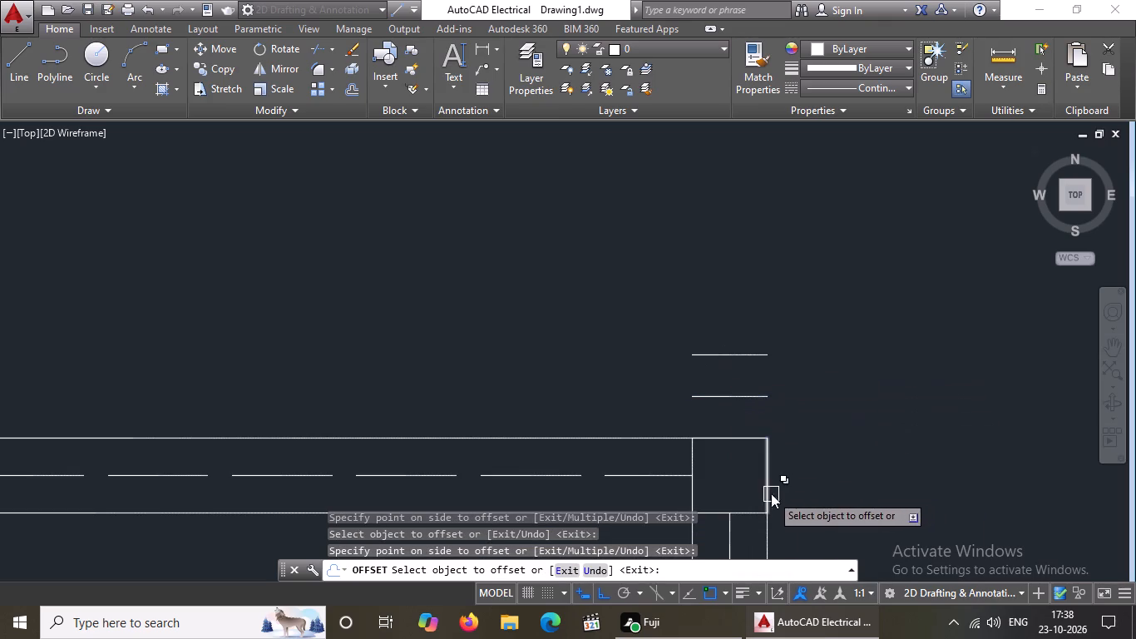
pyautogui.moveTo(771, 493); pyautogui.dragTo(781, 491)
pyautogui.click(838, 478)
pyautogui.moveTo(805, 473); pyautogui.dragTo(813, 473)
pyautogui.click(841, 472)
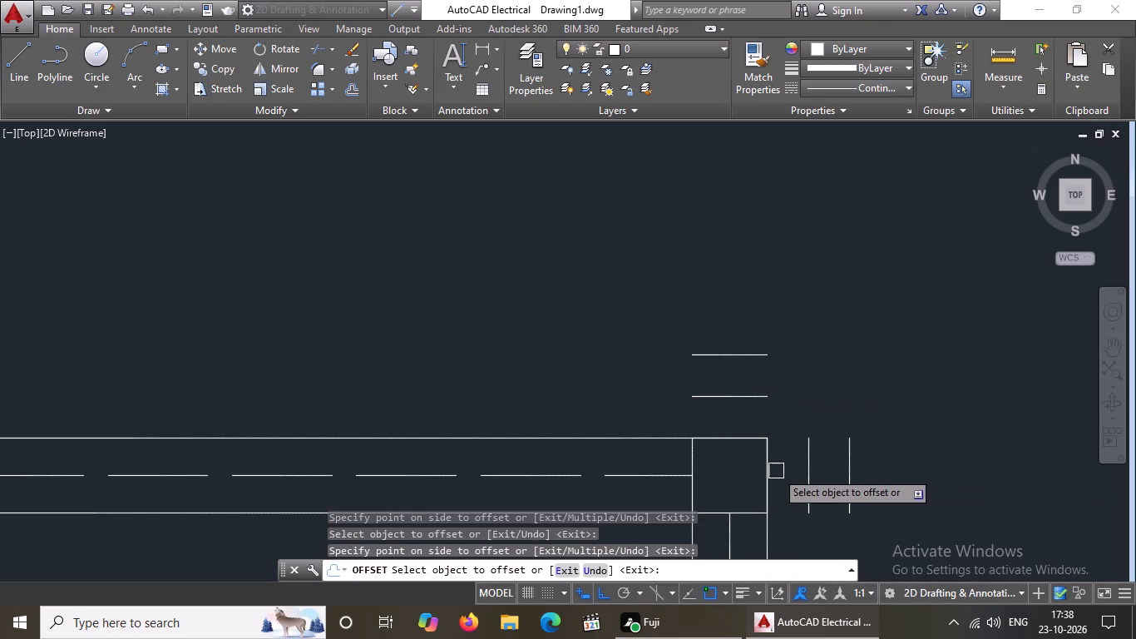
# Offset the left and bottom edges of the top-right corner square outward, twice each at 5", and end the Offset command.
pyautogui.scroll(-2, 779, 467)
pyautogui.scroll(4, 729, 483)
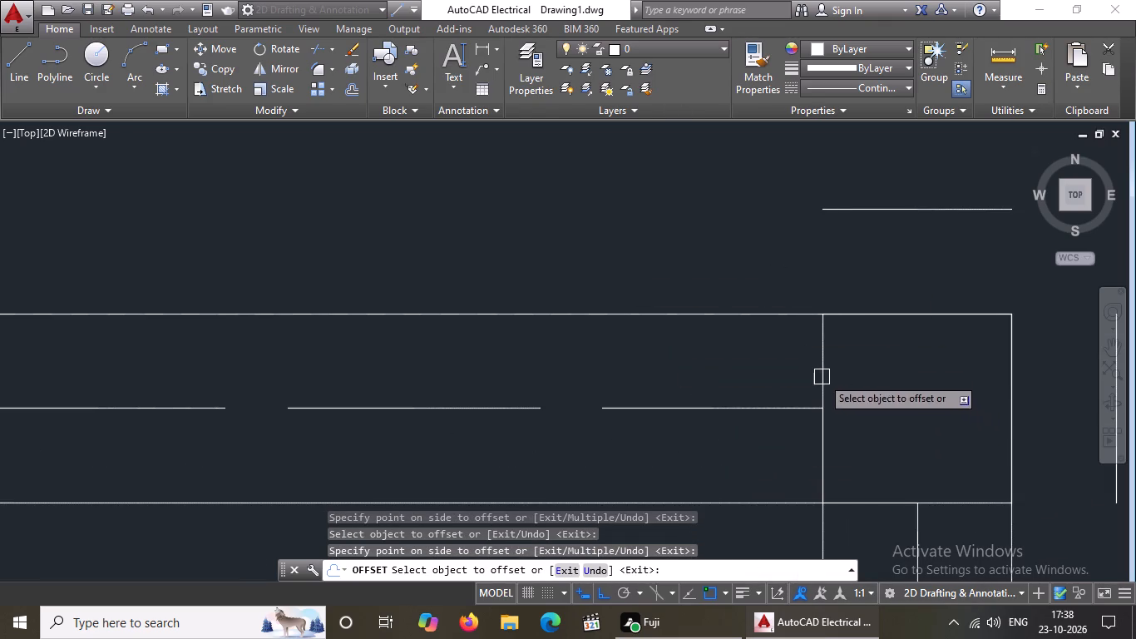
pyautogui.click(821, 374)
pyautogui.click(801, 383)
pyautogui.click(719, 379)
pyautogui.moveTo(531, 379); pyautogui.dragTo(562, 374)
pyautogui.scroll(-4, 733, 308)
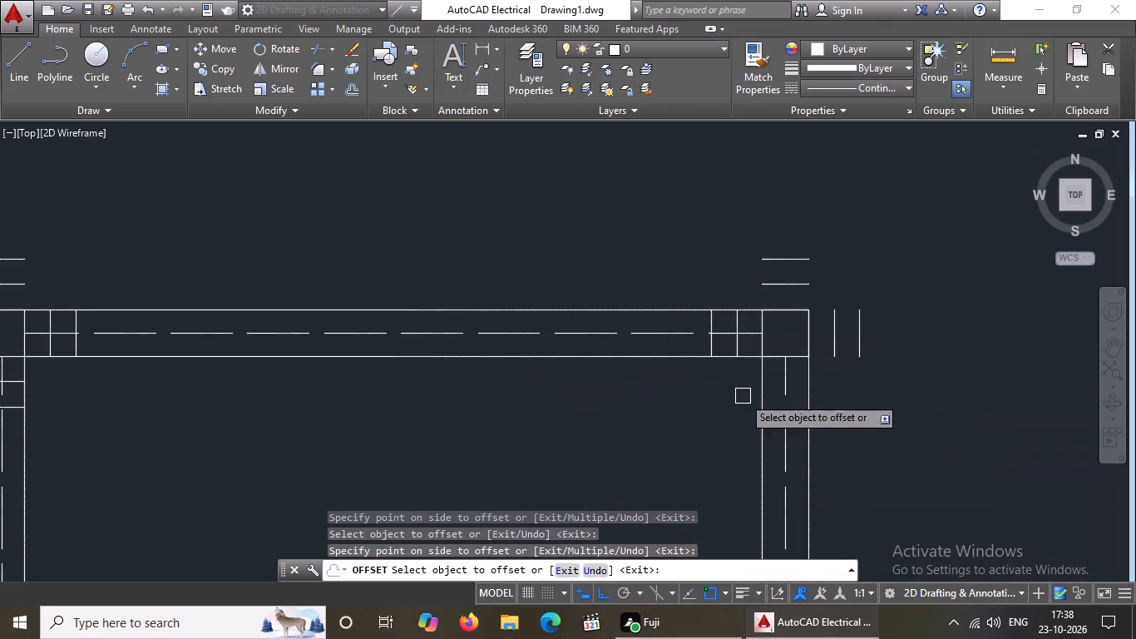
pyautogui.scroll(3, 753, 385)
pyautogui.click(828, 269)
pyautogui.click(844, 360)
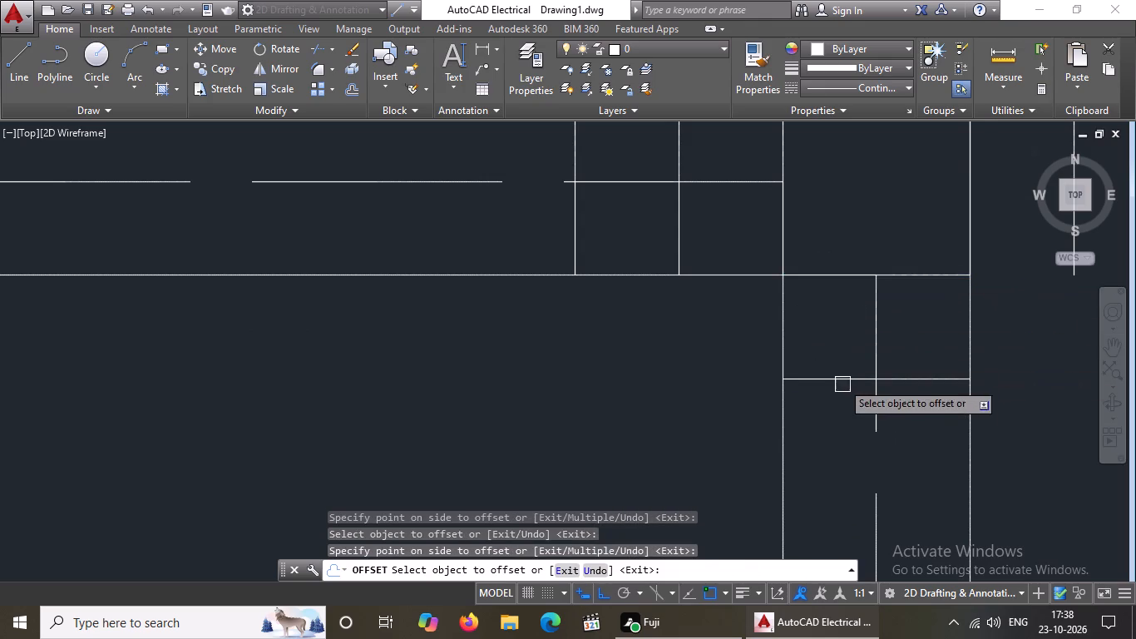
pyautogui.click(842, 379)
pyautogui.click(833, 446)
pyautogui.scroll(-6, 839, 438)
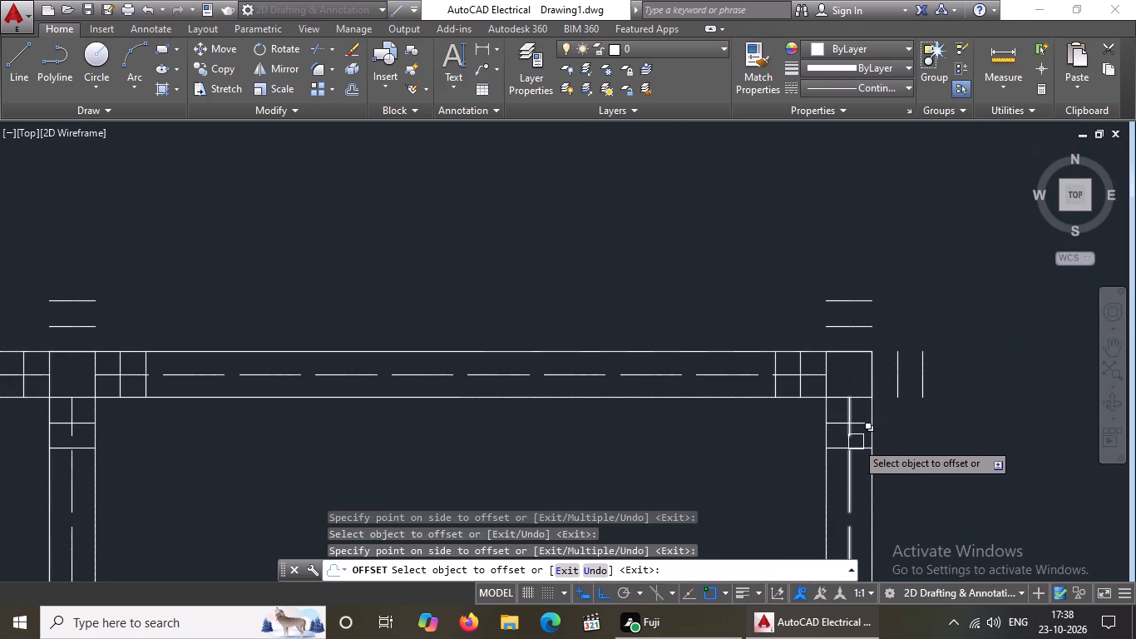
pyautogui.press('Escape')
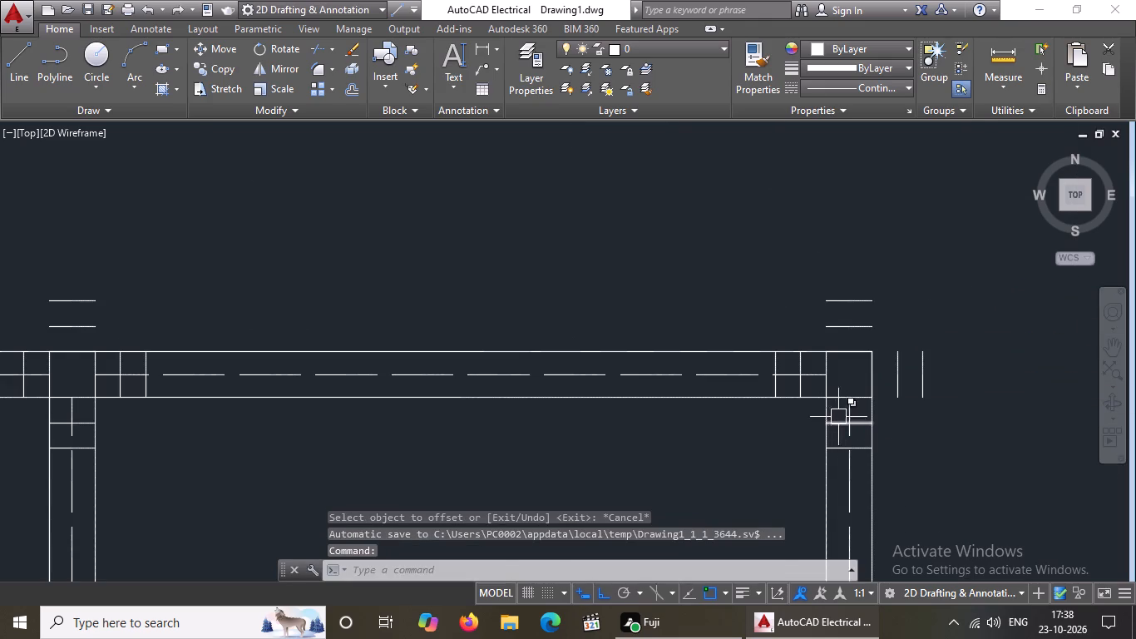
# Erase the stray horizontal offset line inside the plan's top-left corner square.
pyautogui.scroll(-4, 716, 409)
pyautogui.scroll(3, 551, 416)
pyautogui.scroll(3, 383, 379)
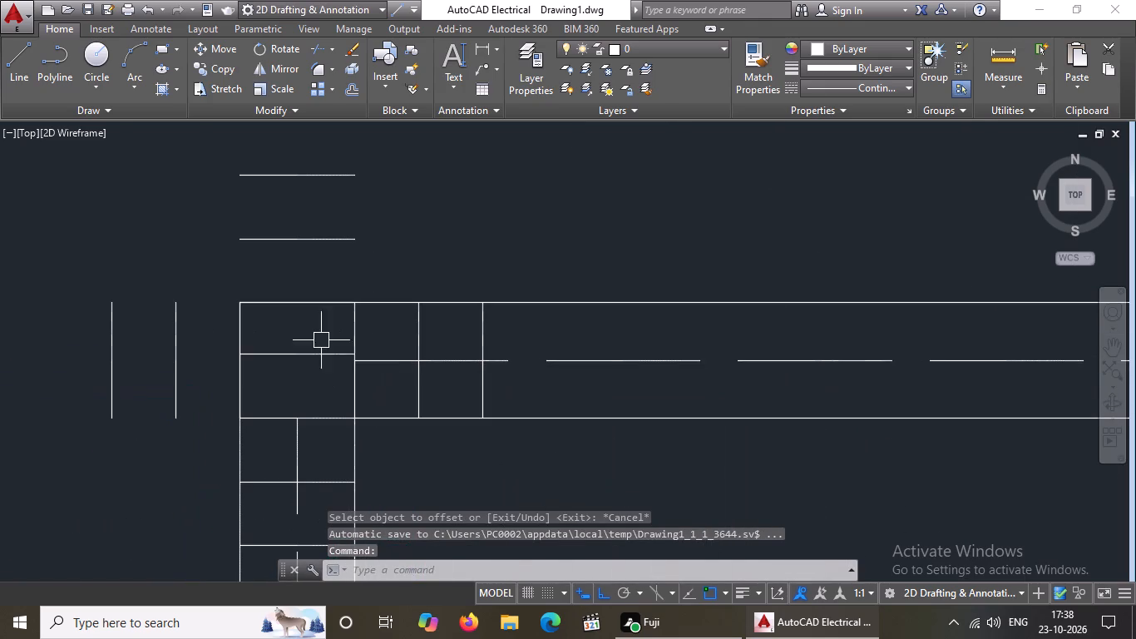
pyautogui.click(310, 358)
pyautogui.press('Delete')
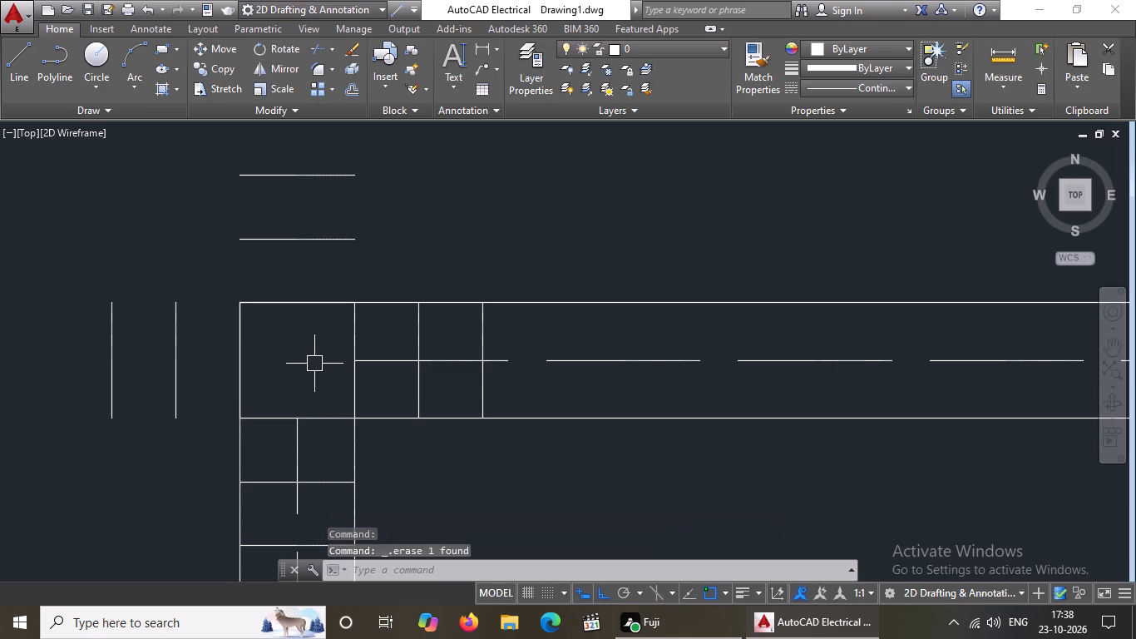
pyautogui.scroll(-7, 314, 364)
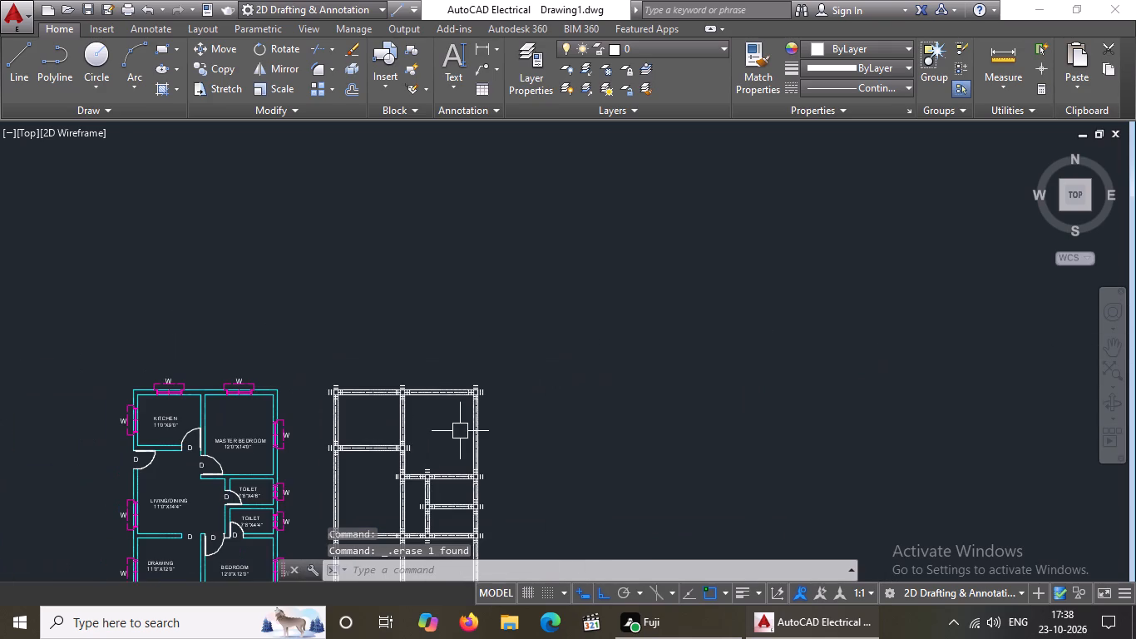
# Fillet the upper corners of both offset outlines around the plan's top-left junction square, using Multiple mode and radius 0.
pyautogui.scroll(3, 281, 411)
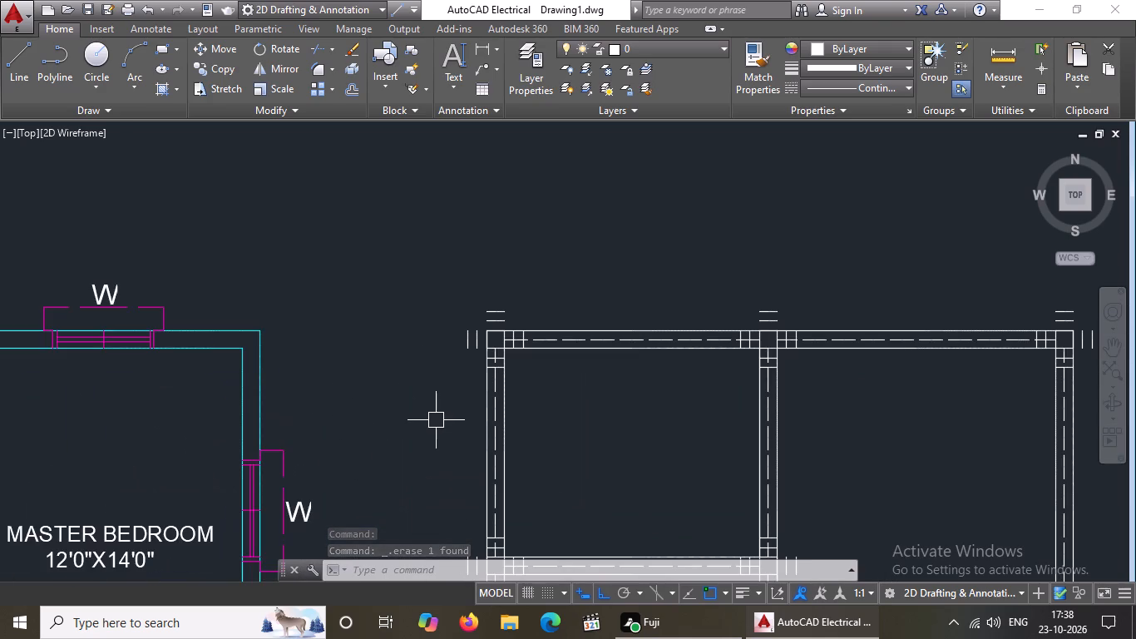
pyautogui.press('Escape')
pyautogui.press('f')
pyautogui.press('Return')
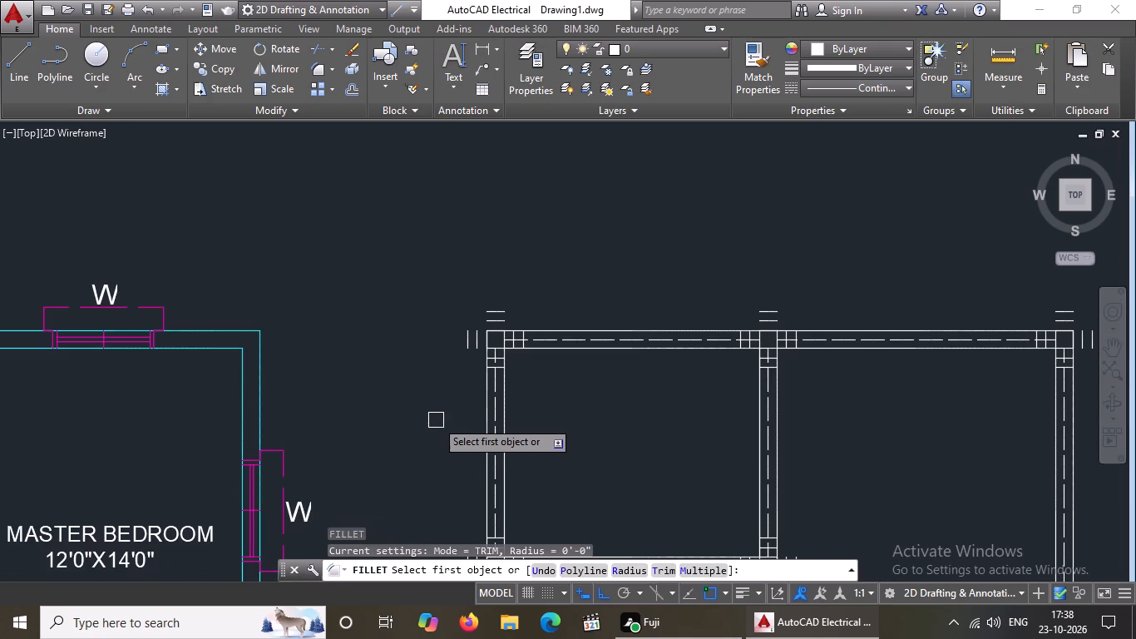
pyautogui.press('m')
pyautogui.press('Return')
pyautogui.press('r')
pyautogui.press('Return')
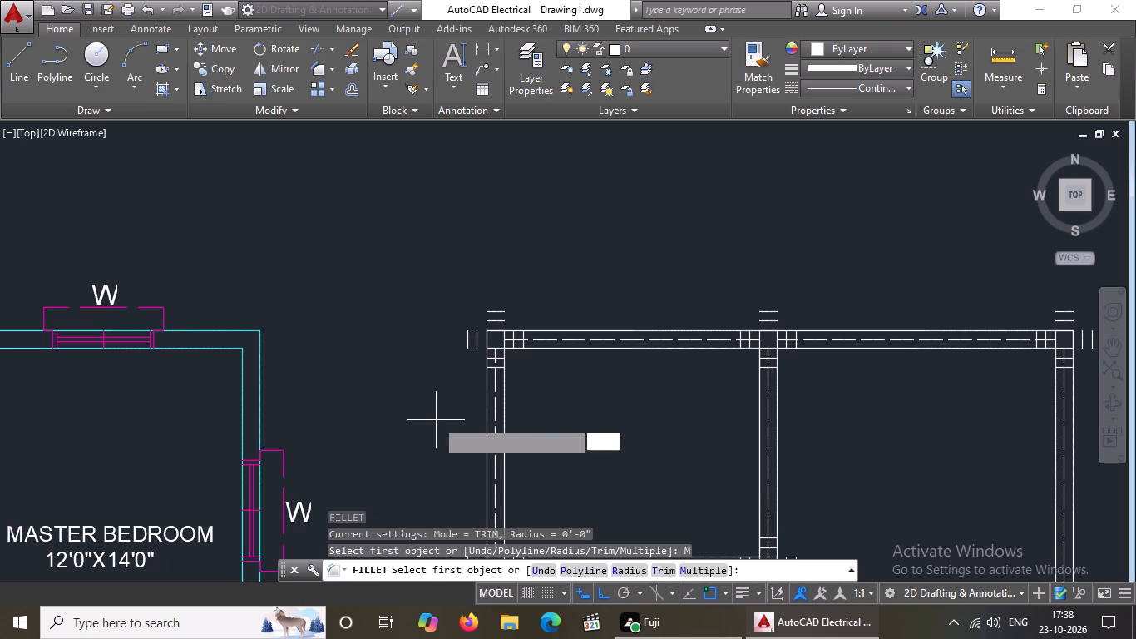
pyautogui.press('0')
pyautogui.press('Return')
pyautogui.scroll(2, 482, 332)
pyautogui.click(467, 349)
pyautogui.click(496, 306)
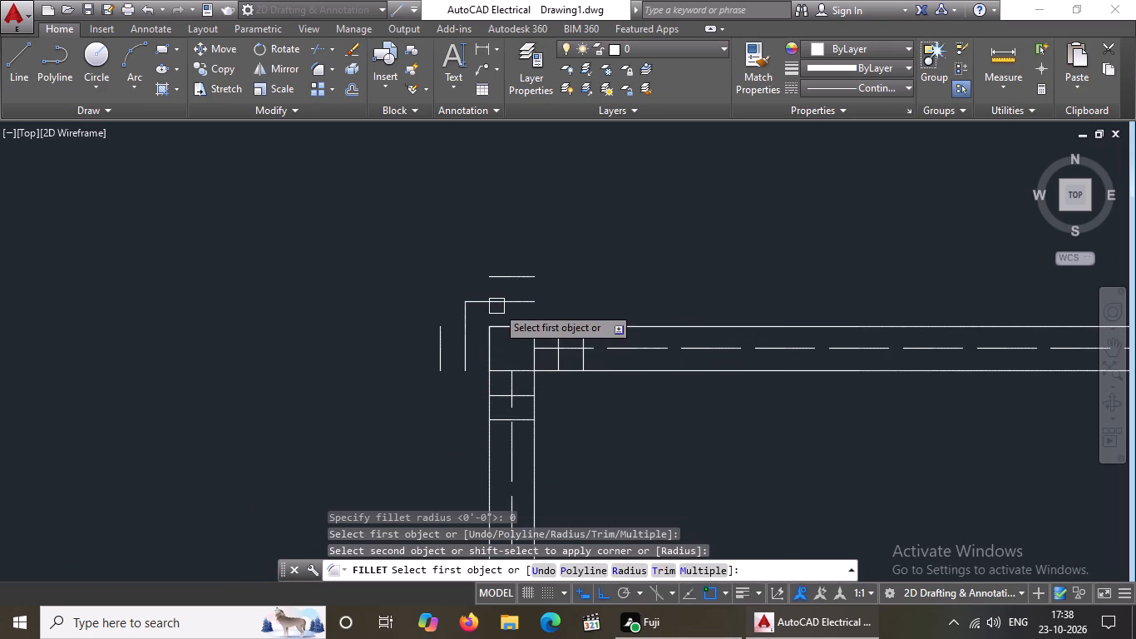
pyautogui.click(510, 302)
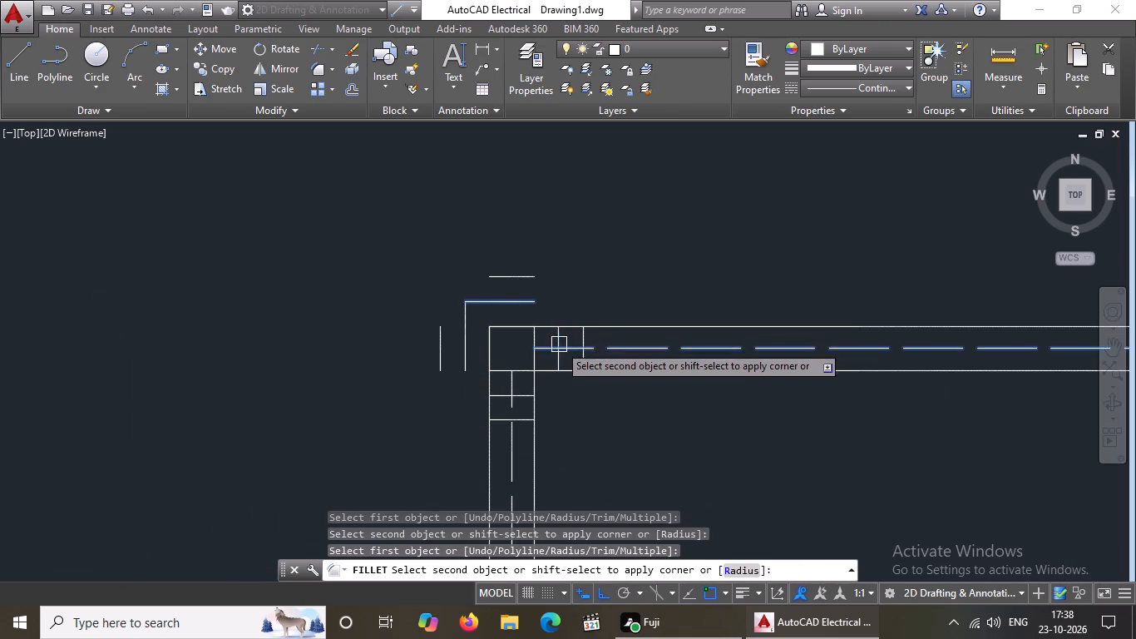
pyautogui.click(562, 335)
pyautogui.click(442, 329)
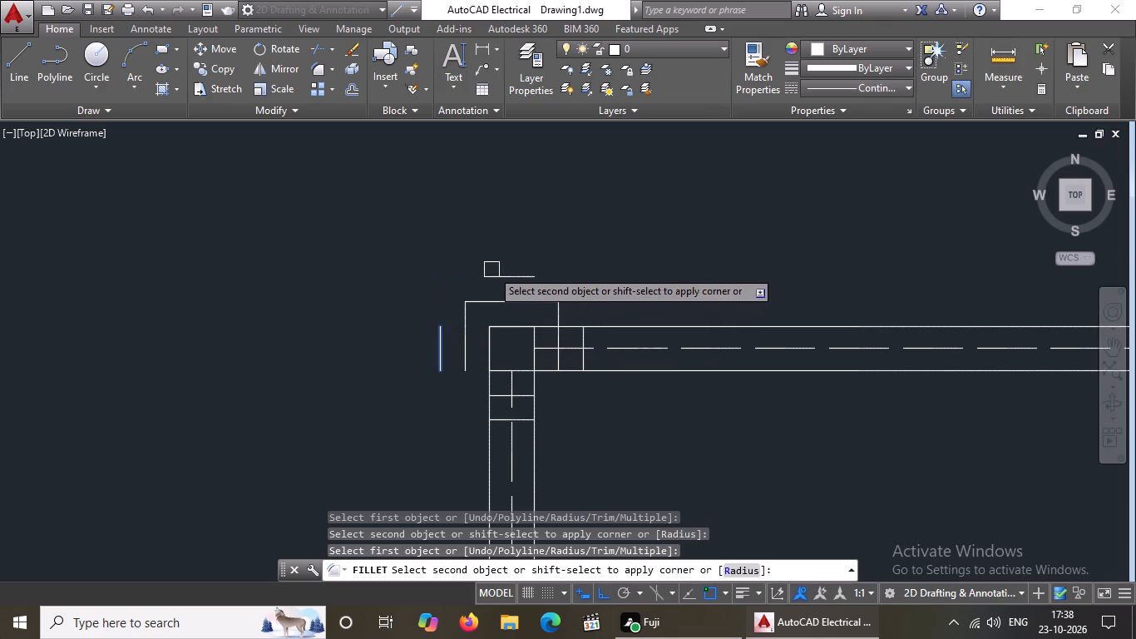
pyautogui.click(494, 273)
pyautogui.scroll(2, 587, 343)
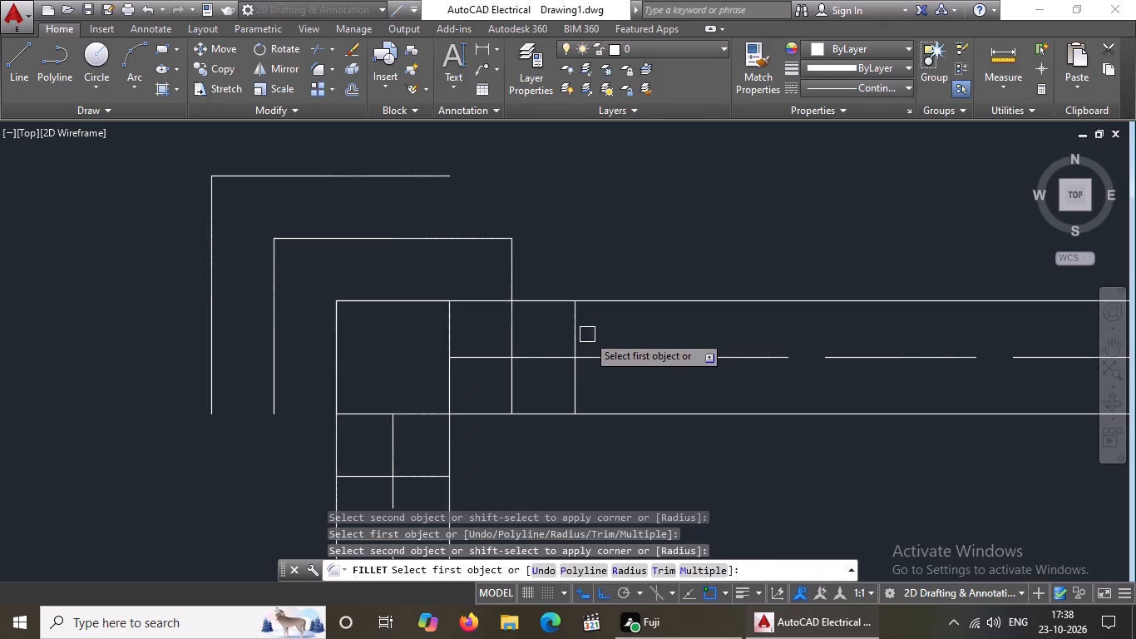
pyautogui.click(575, 337)
pyautogui.moveTo(430, 172); pyautogui.dragTo(431, 181)
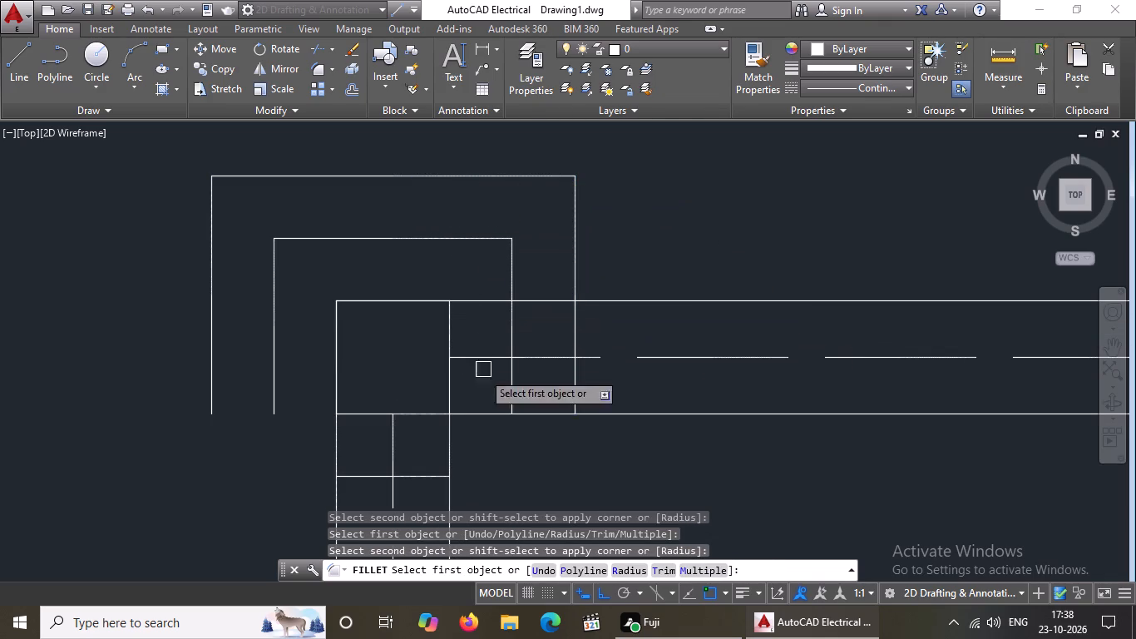
# Fillet the lower corners of both outlines around the top-left junction square at radius 0 to close them into two squares.
pyautogui.moveTo(273, 374); pyautogui.dragTo(274, 381)
pyautogui.click(369, 478)
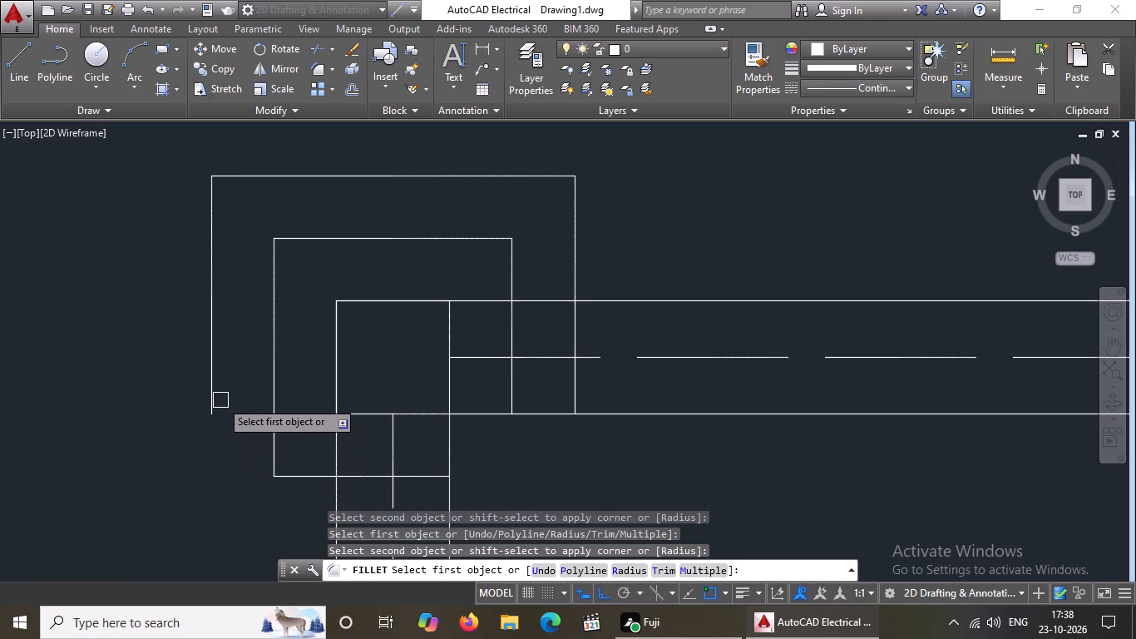
pyautogui.click(212, 372)
pyautogui.scroll(-4, 263, 398)
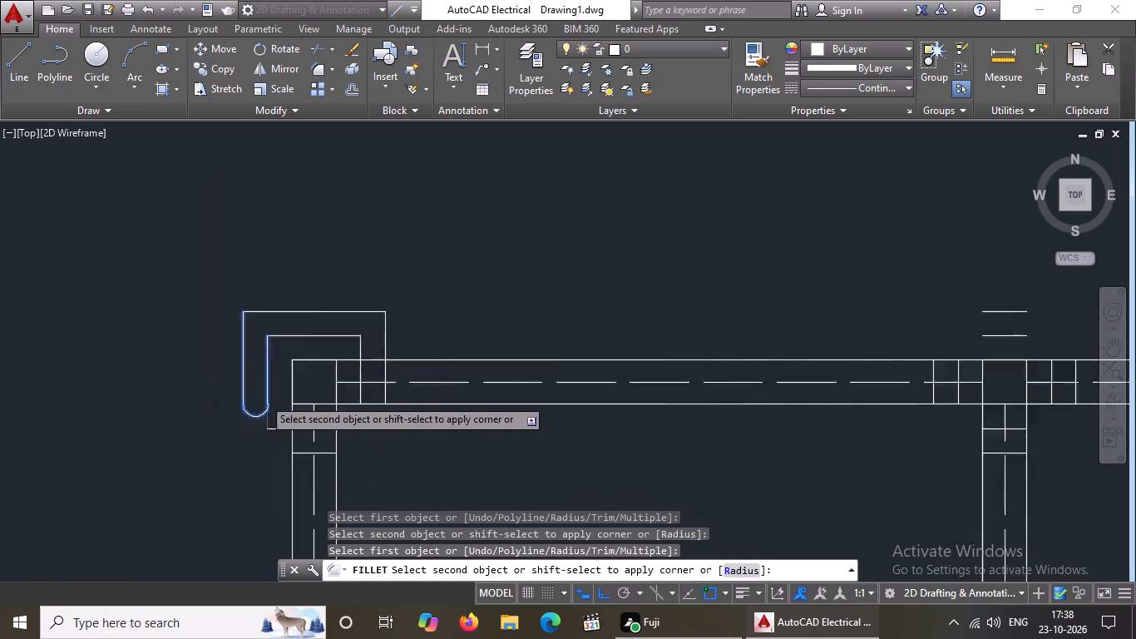
pyautogui.scroll(2, 272, 411)
pyautogui.click(281, 438)
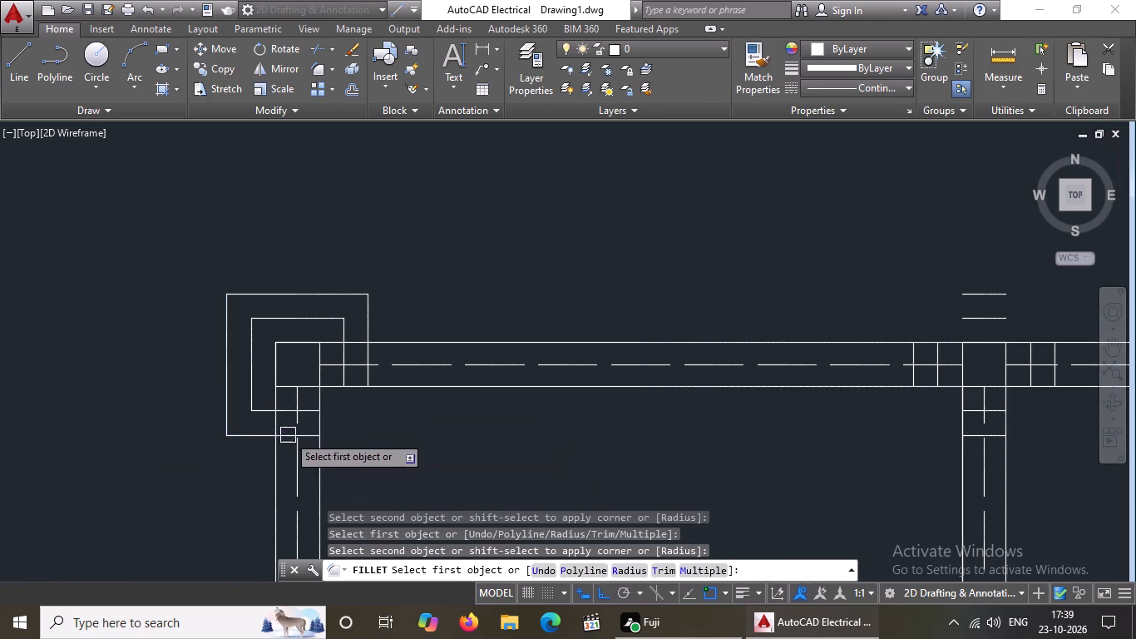
pyautogui.scroll(2, 309, 440)
pyautogui.click(313, 432)
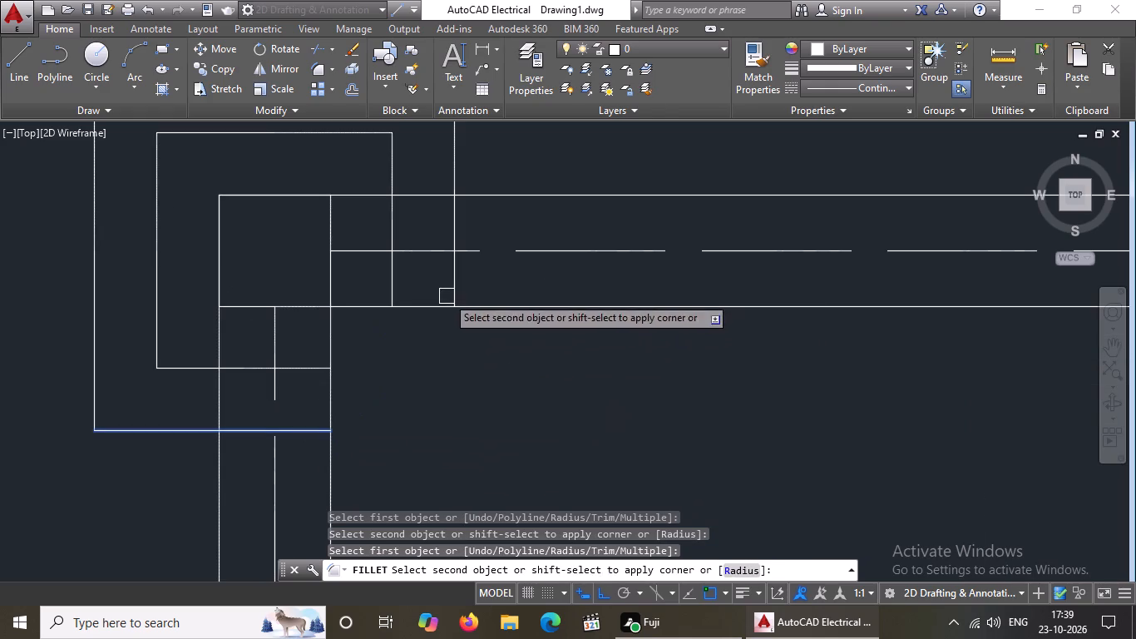
pyautogui.click(454, 295)
pyautogui.click(302, 374)
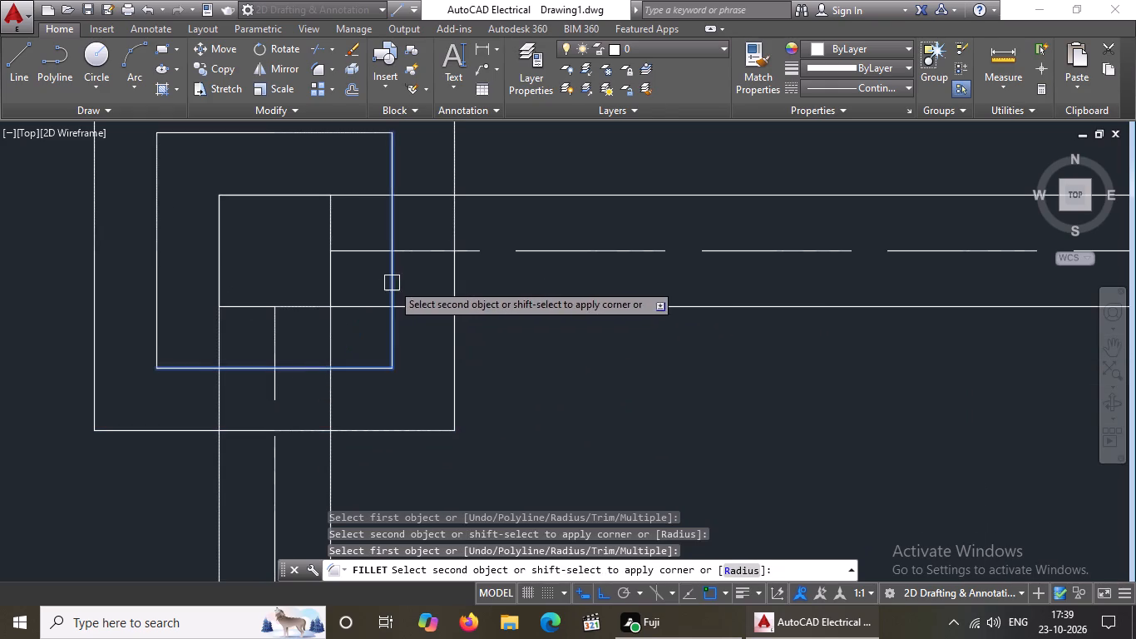
pyautogui.click(392, 283)
# Fillet the upper corners of both offset outlines around the top wall's middle junction square at radius 0.
pyautogui.scroll(-4, 413, 354)
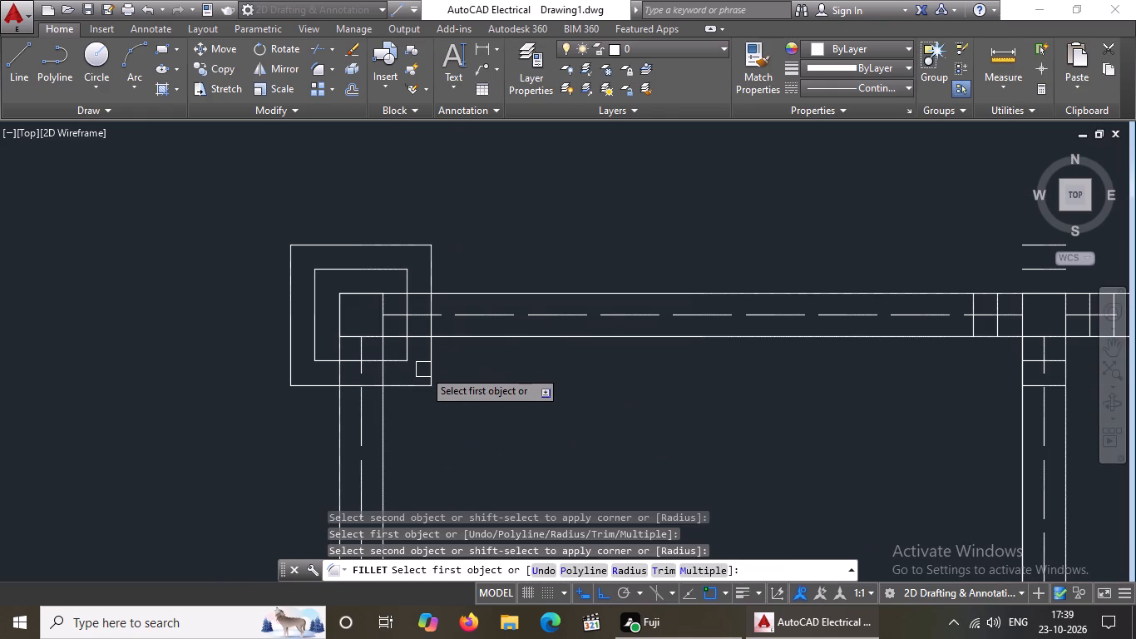
pyautogui.scroll(-3, 656, 396)
pyautogui.scroll(5, 748, 364)
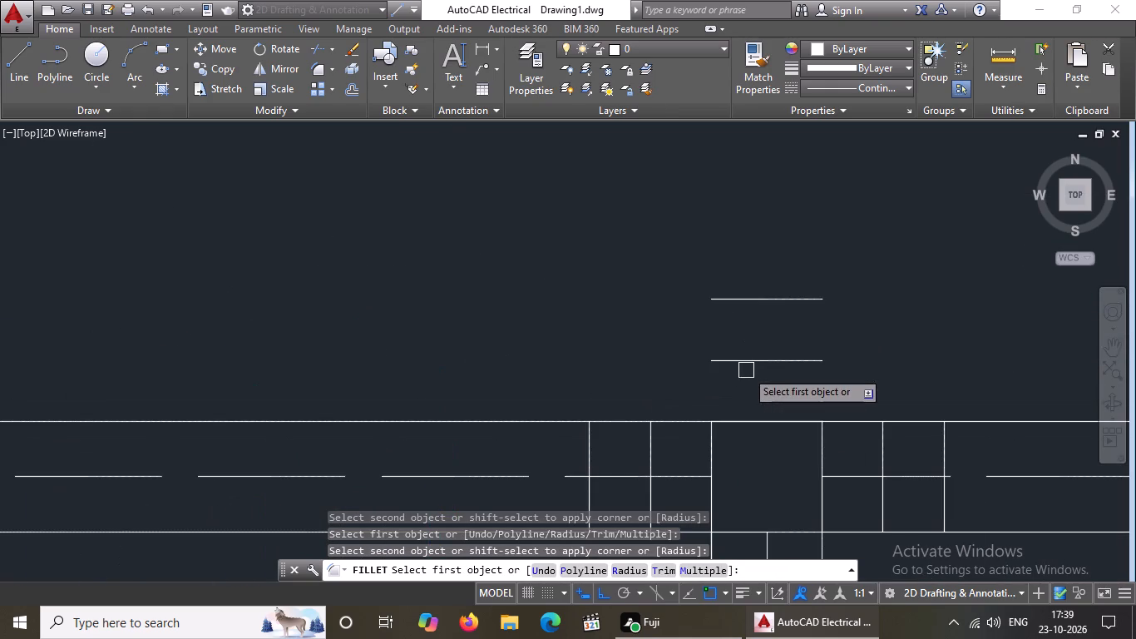
pyautogui.click(648, 453)
pyautogui.click(753, 364)
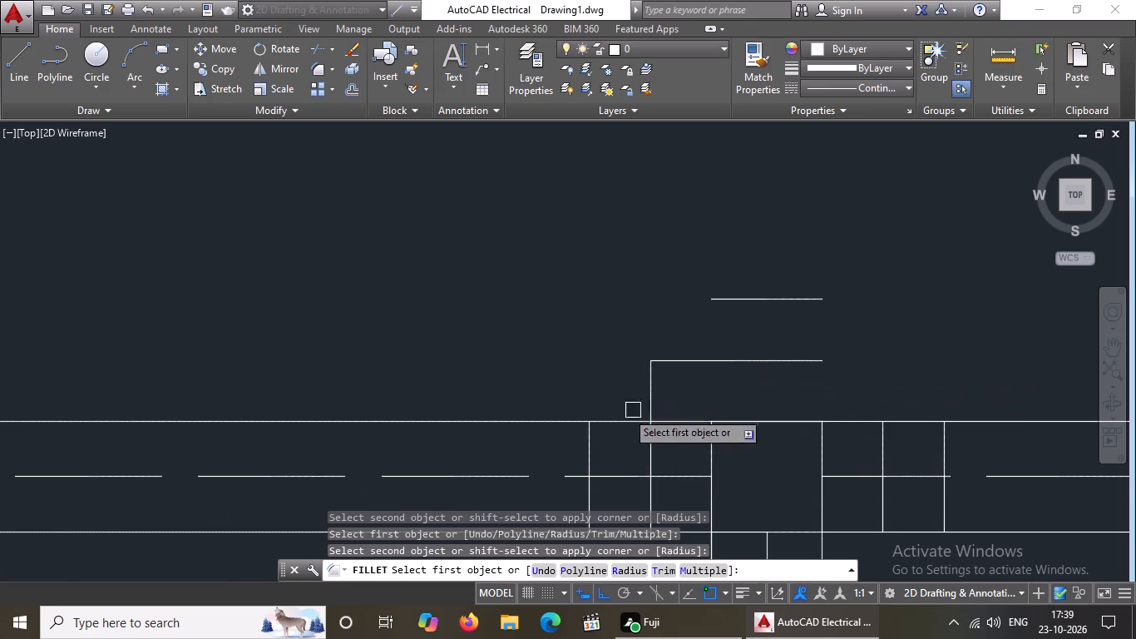
pyautogui.click(593, 447)
pyautogui.click(765, 299)
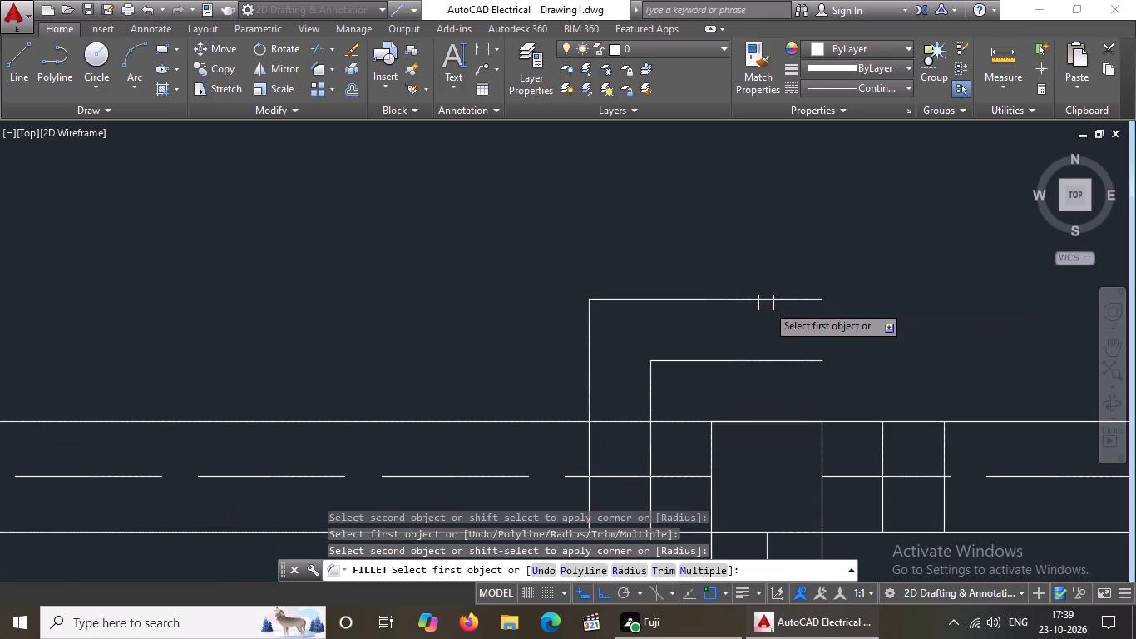
pyautogui.click(809, 365)
pyautogui.click(889, 443)
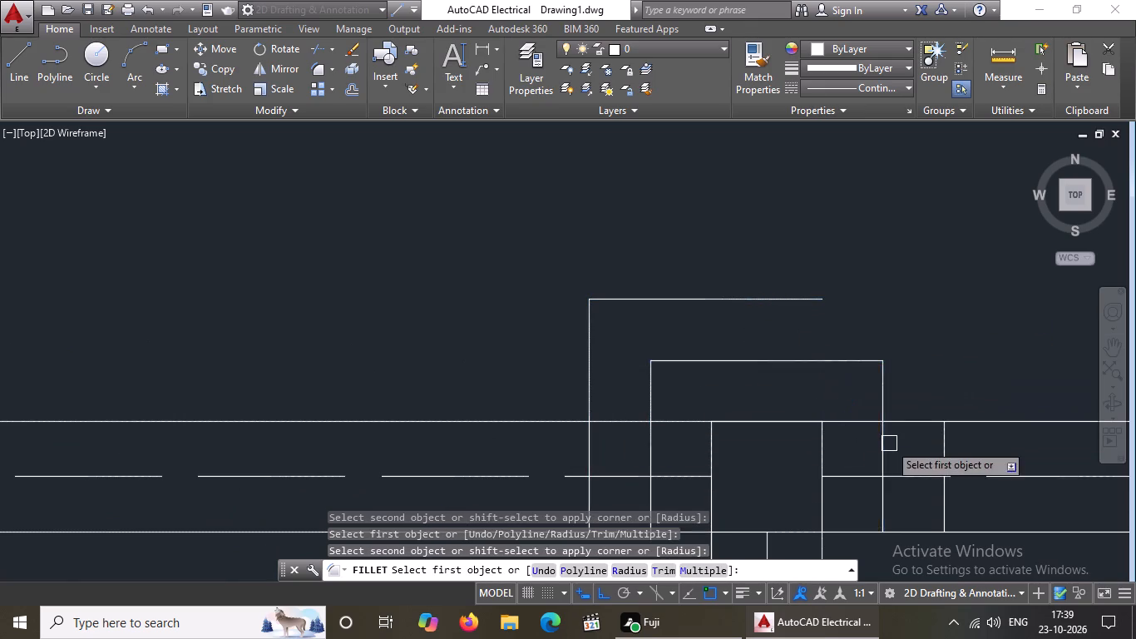
pyautogui.scroll(-5, 874, 381)
pyautogui.scroll(4, 871, 370)
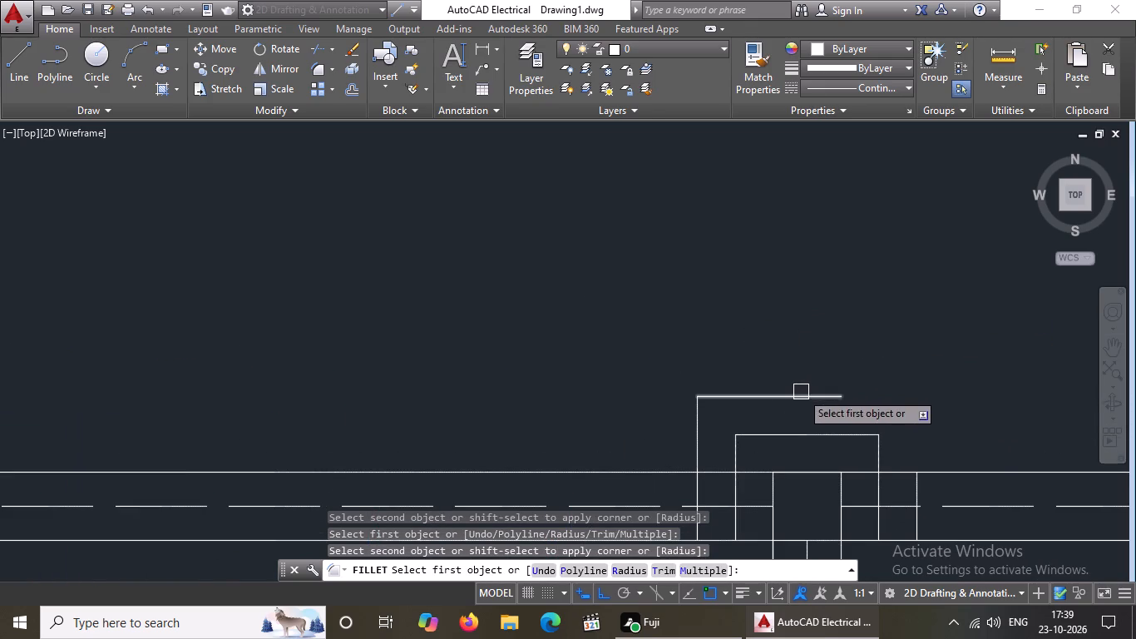
pyautogui.click(801, 392)
pyautogui.click(913, 496)
# Fillet the lower corners of both outlines around the top wall's middle junction square at radius 0, closing both.
pyautogui.scroll(-5, 915, 488)
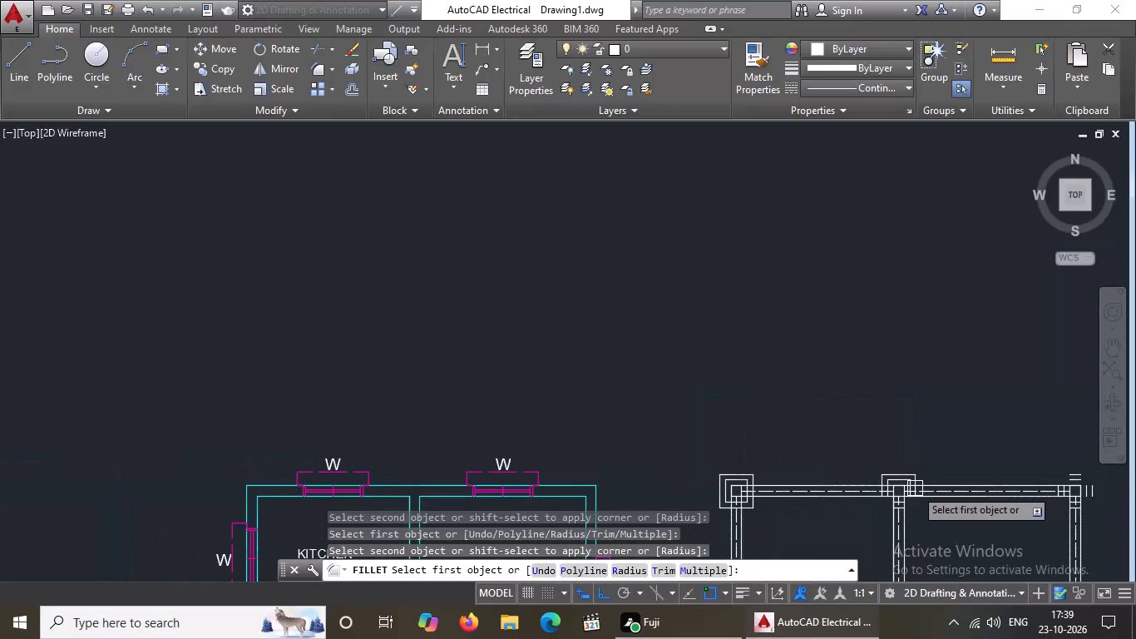
pyautogui.moveTo(798, 475); pyautogui.dragTo(612, 383, button='middle')
pyautogui.scroll(2, 684, 422)
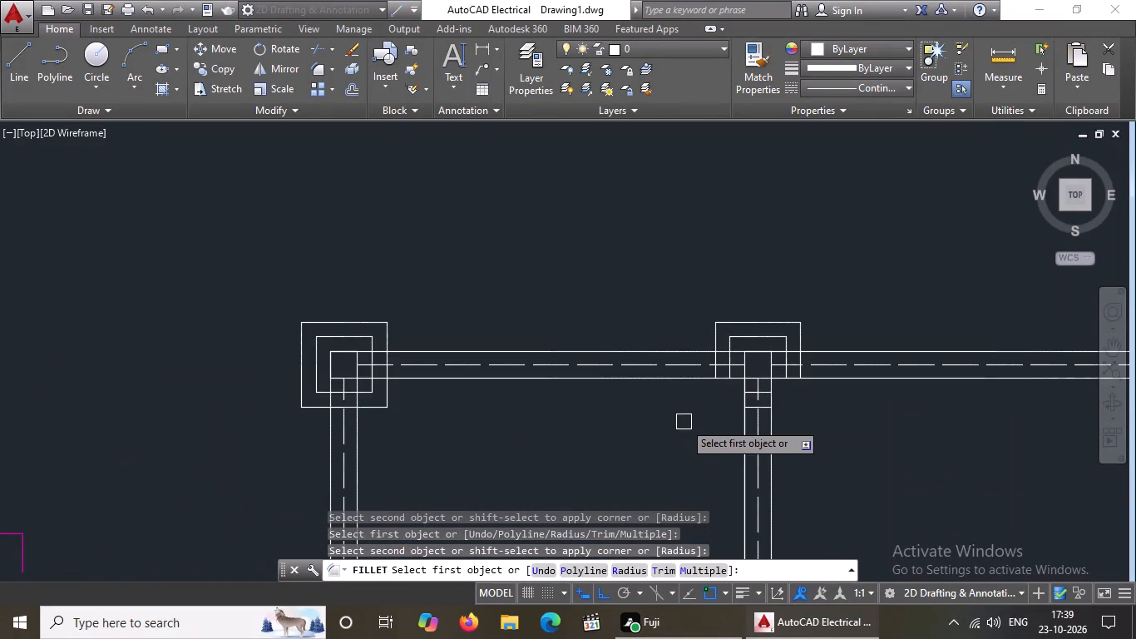
pyautogui.scroll(3, 778, 413)
pyautogui.click(576, 243)
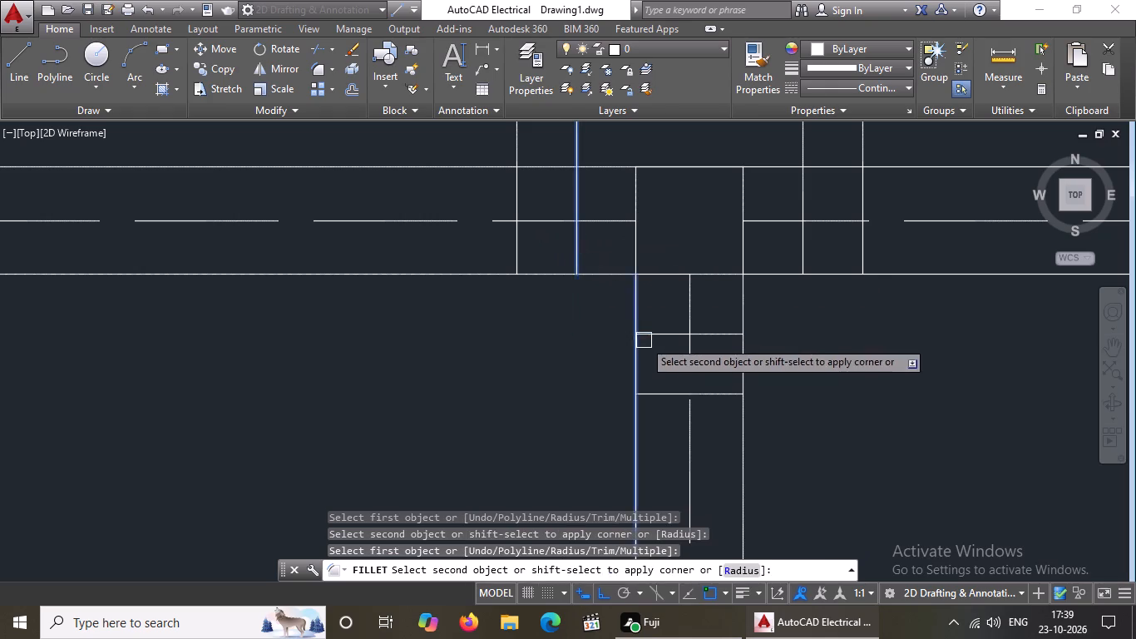
pyautogui.click(652, 331)
pyautogui.click(795, 251)
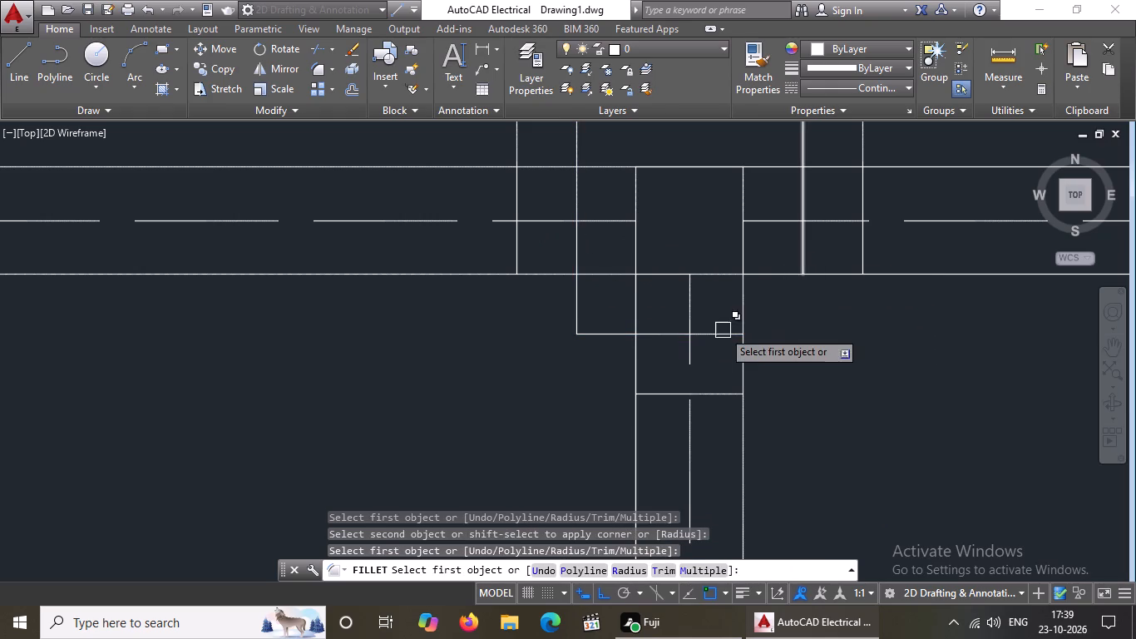
pyautogui.click(720, 336)
pyautogui.click(803, 254)
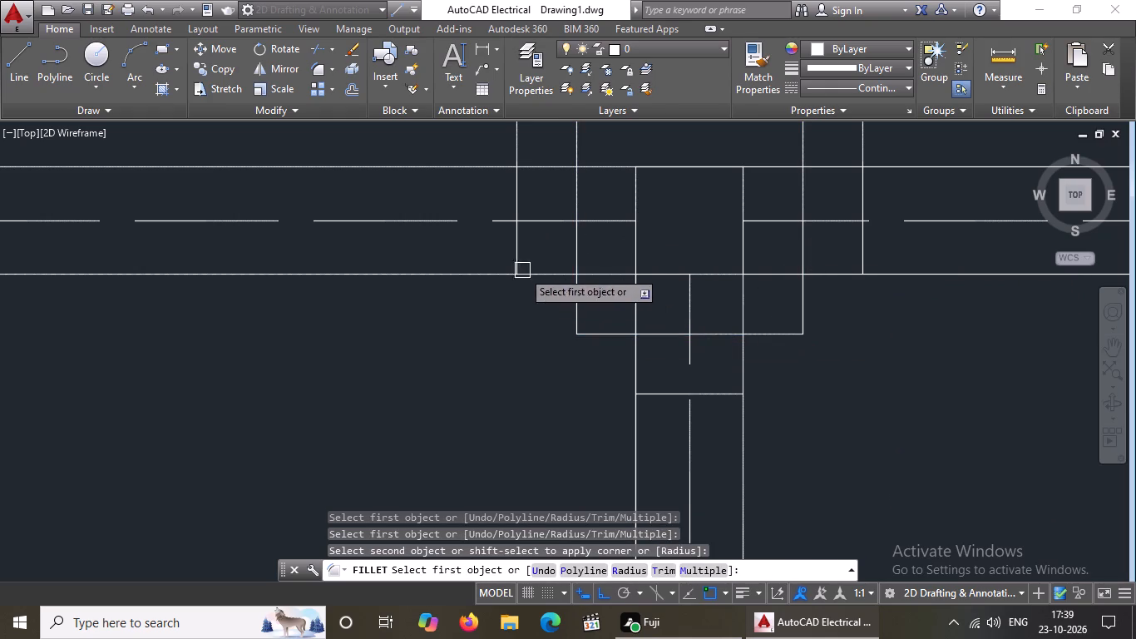
pyautogui.click(514, 250)
pyautogui.click(675, 391)
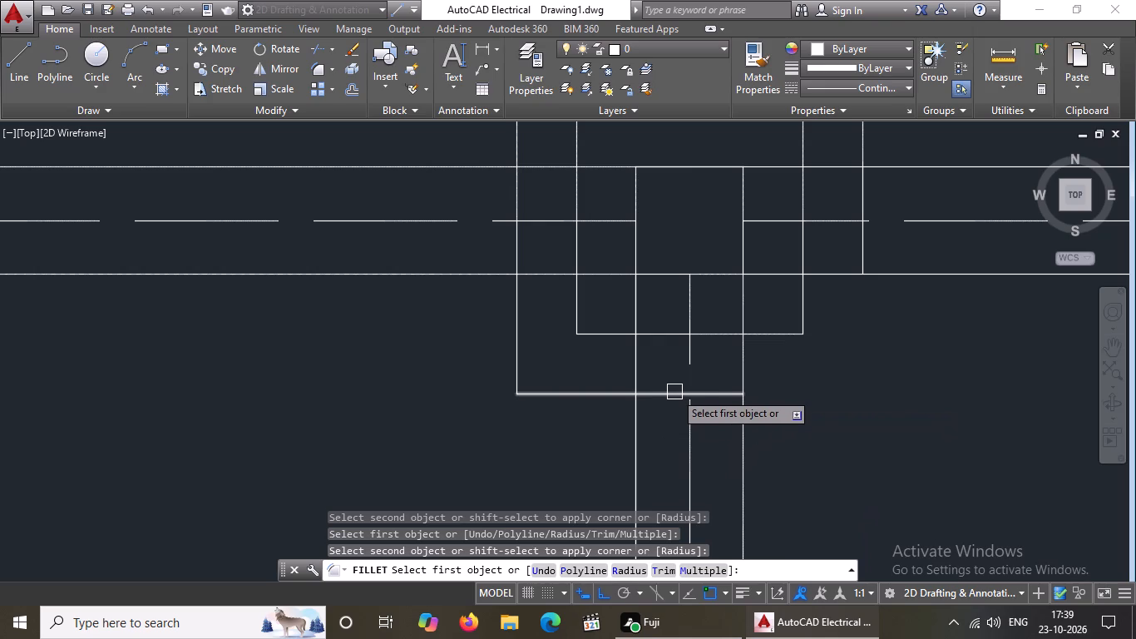
pyautogui.click(721, 395)
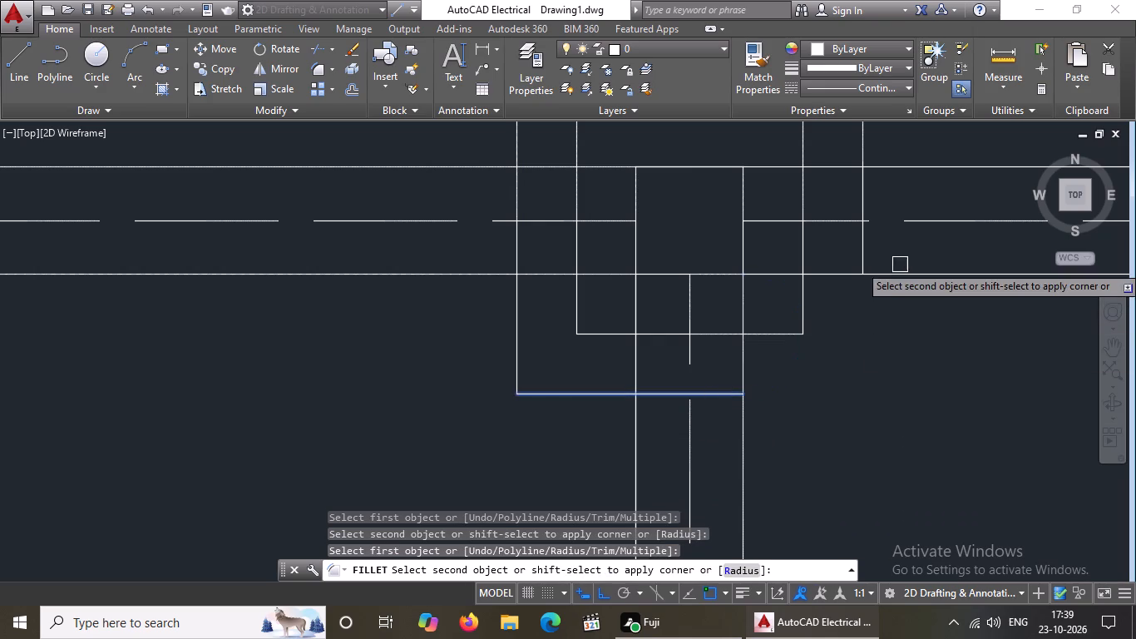
pyautogui.click(861, 255)
# Fillet the upper corners of both offset outlines around the plan's top-right corner junction square at radius 0.
pyautogui.scroll(-4, 836, 315)
pyautogui.moveTo(827, 331); pyautogui.dragTo(418, 408, button='middle')
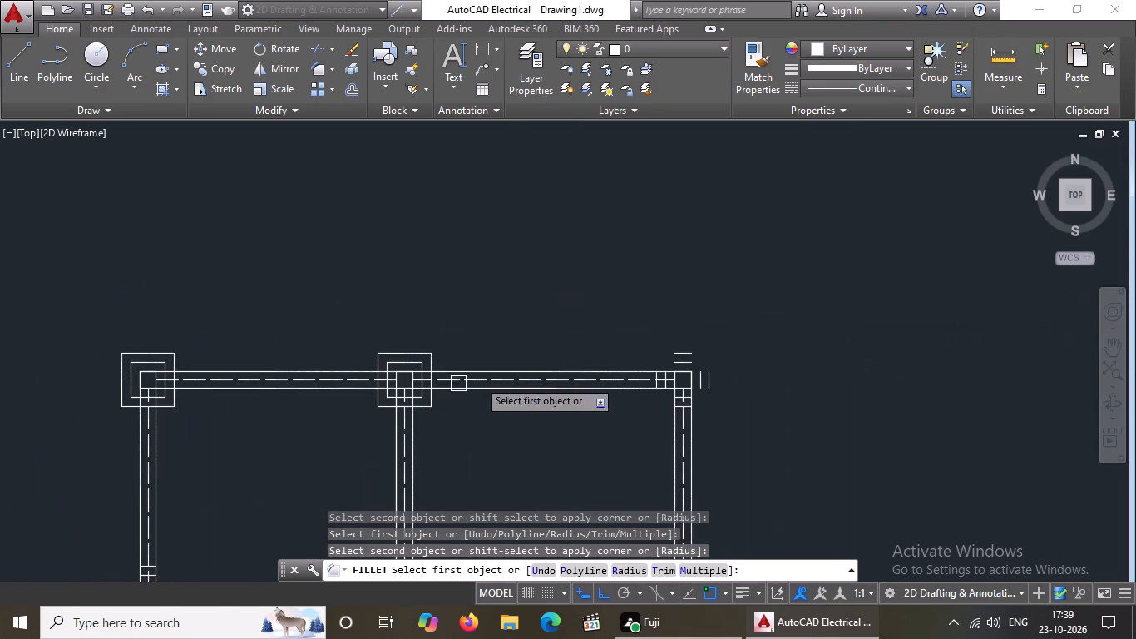
pyautogui.scroll(2, 626, 355)
pyautogui.scroll(2, 715, 409)
pyautogui.click(726, 407)
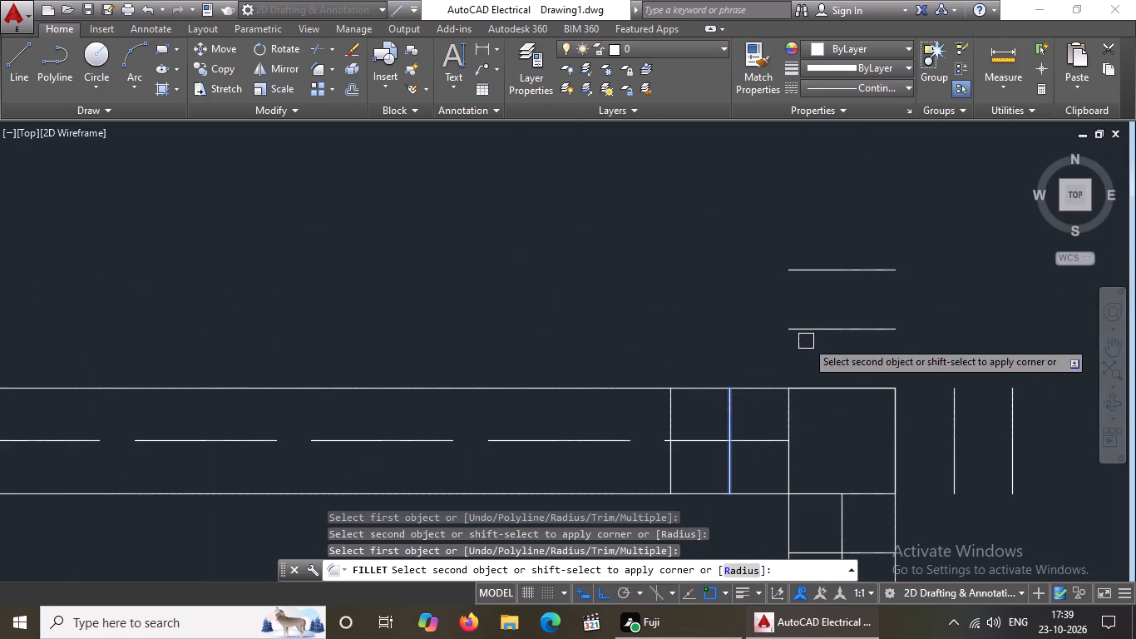
pyautogui.click(805, 328)
pyautogui.click(671, 409)
pyautogui.click(800, 265)
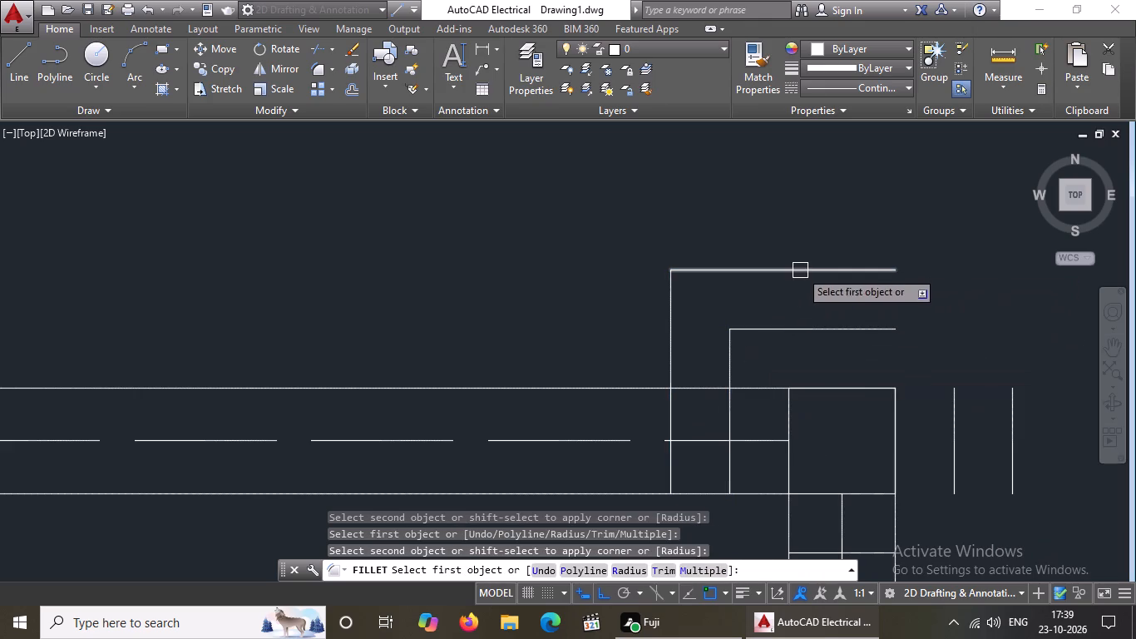
pyautogui.click(861, 330)
pyautogui.click(963, 442)
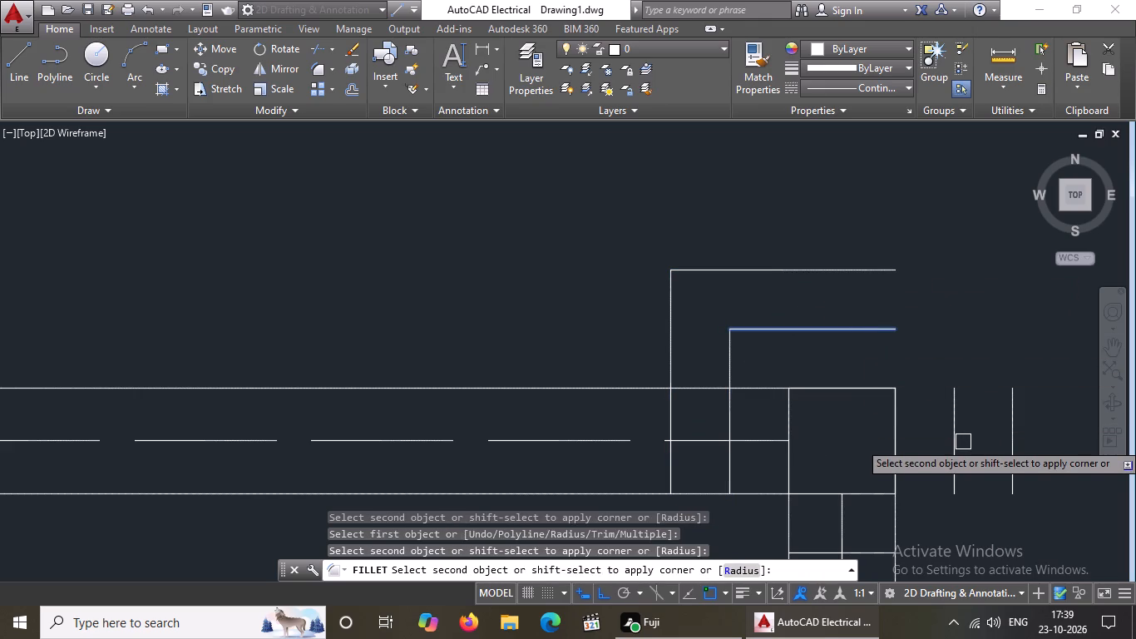
pyautogui.click(961, 443)
pyautogui.click(957, 446)
pyautogui.click(871, 267)
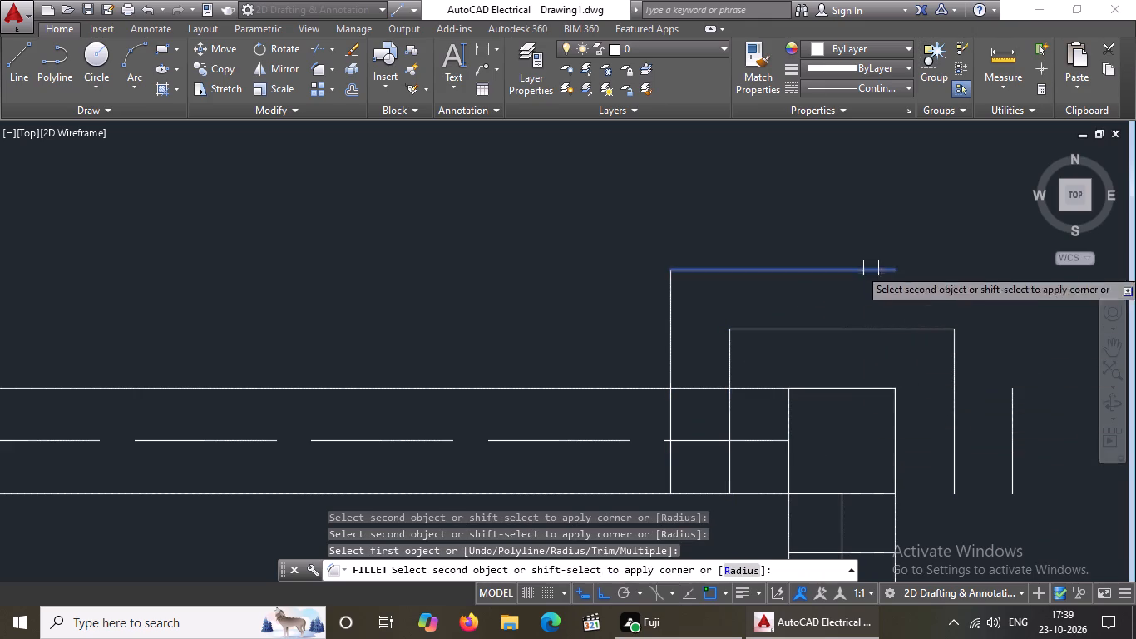
pyautogui.click(1015, 417)
# Fillet the lower corners of both outlines around the plan's top-right corner junction square at radius 0, closing both squares.
pyautogui.scroll(-6, 1025, 356)
pyautogui.scroll(4, 1017, 398)
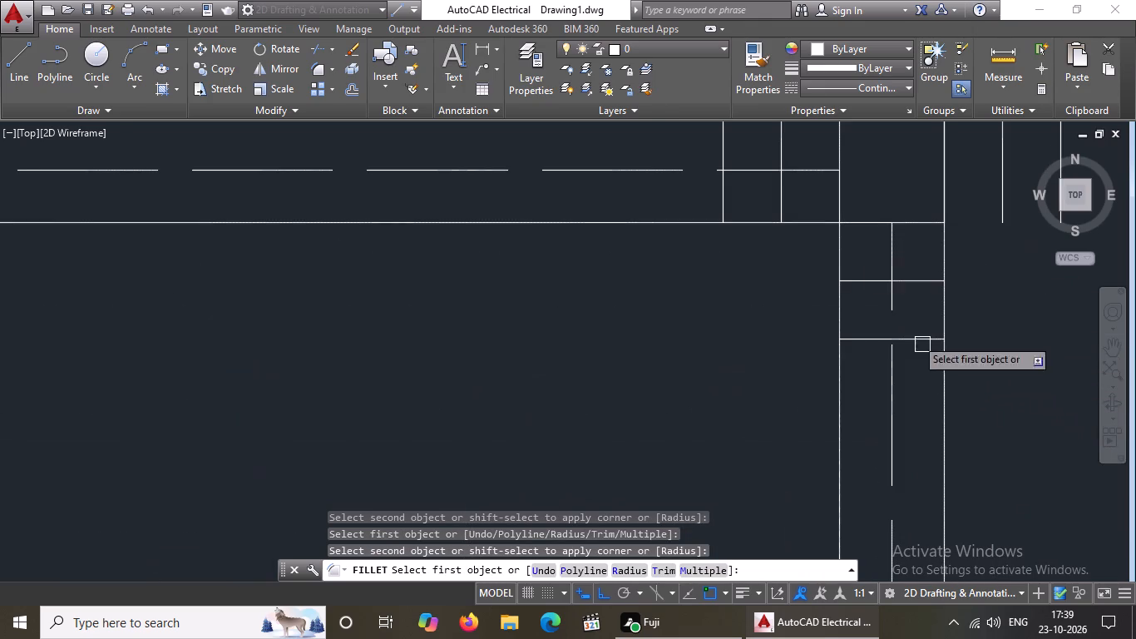
pyautogui.click(775, 194)
pyautogui.click(858, 280)
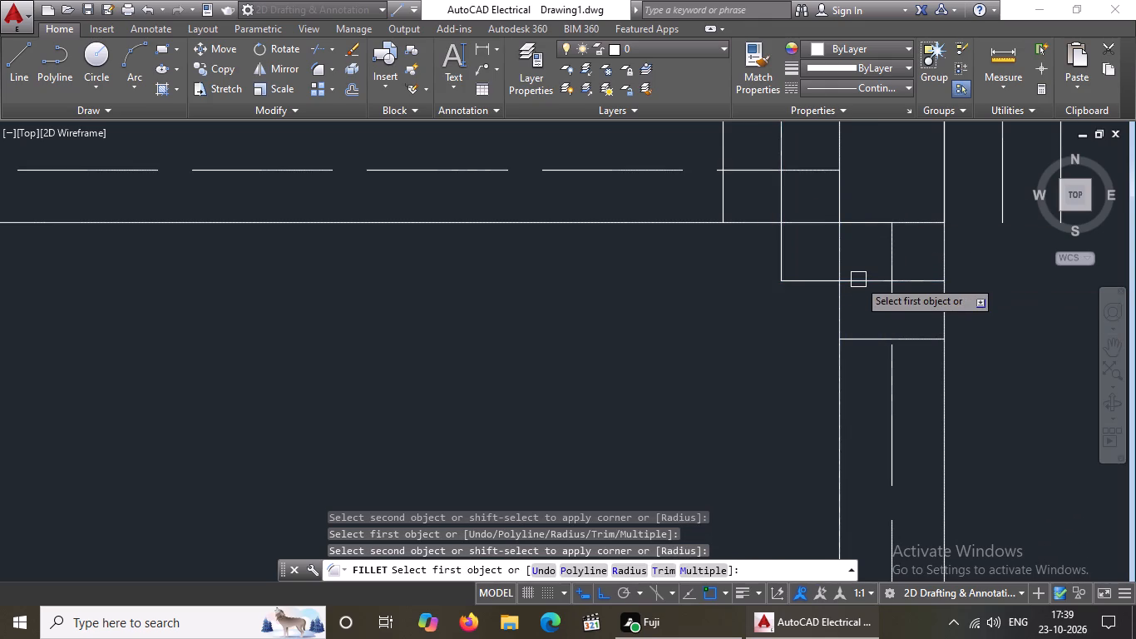
pyautogui.click(726, 201)
pyautogui.click(864, 329)
pyautogui.click(864, 345)
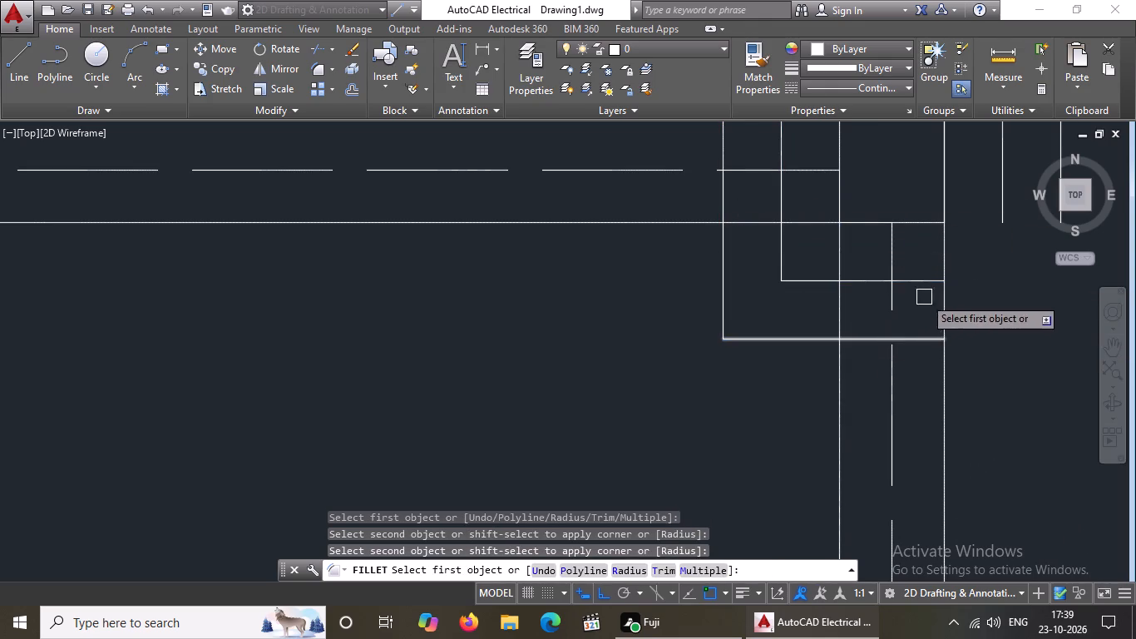
pyautogui.click(928, 279)
pyautogui.click(1008, 200)
pyautogui.scroll(-4, 921, 274)
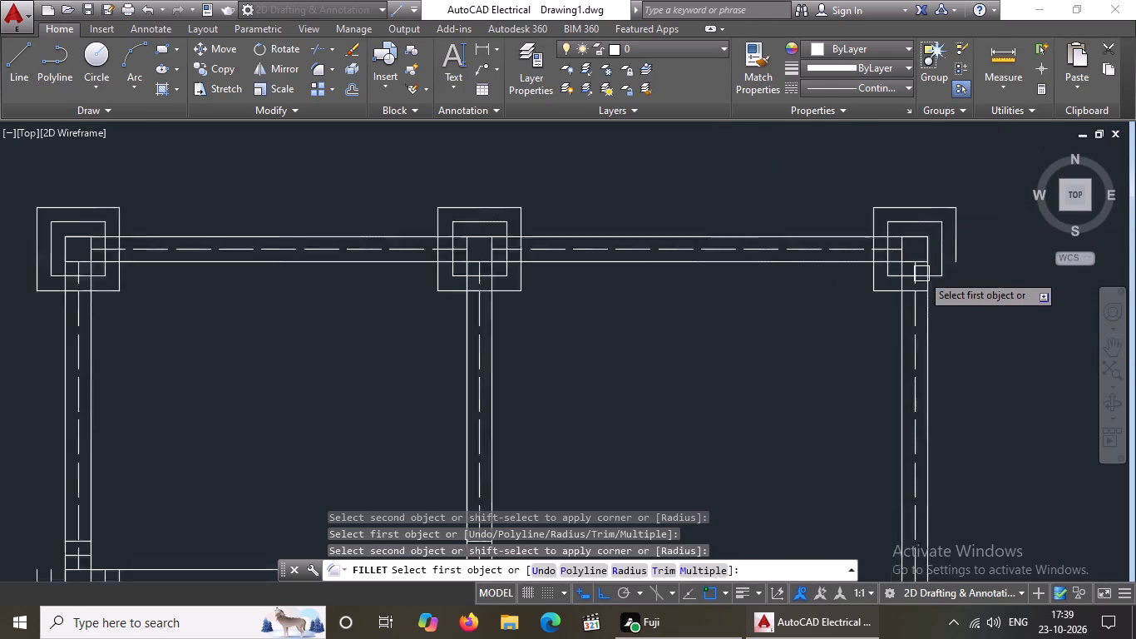
pyautogui.scroll(3, 963, 264)
pyautogui.click(874, 257)
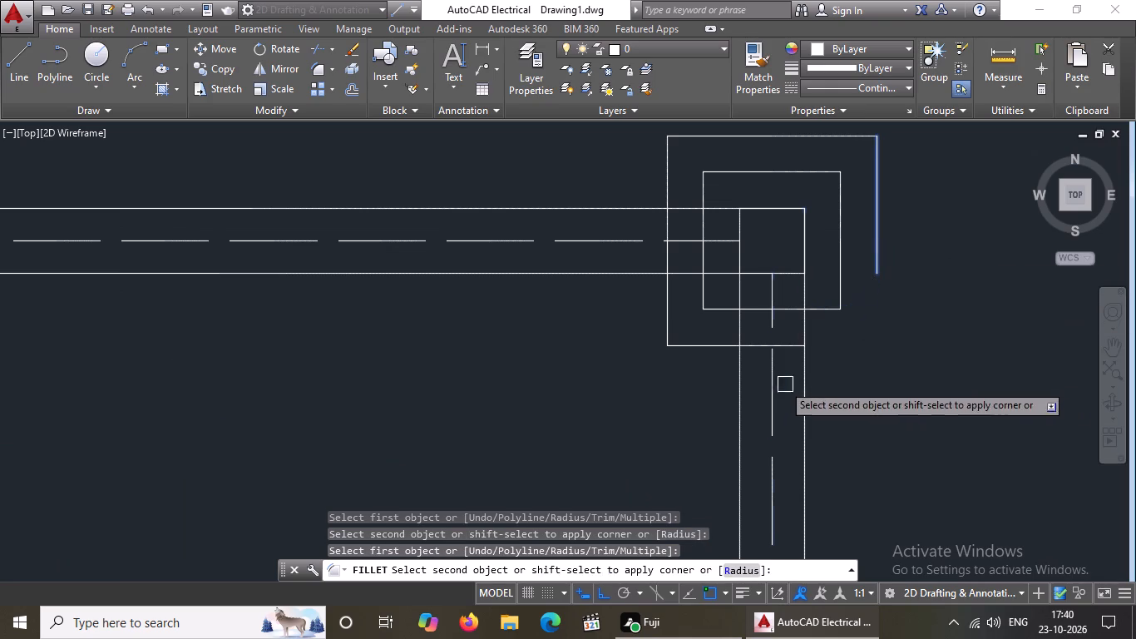
pyautogui.click(787, 345)
# Fillet the upper corners of both offset outlines around the junction square where the left outer wall meets the upper cross wall, radius 0.
pyautogui.scroll(-5, 864, 324)
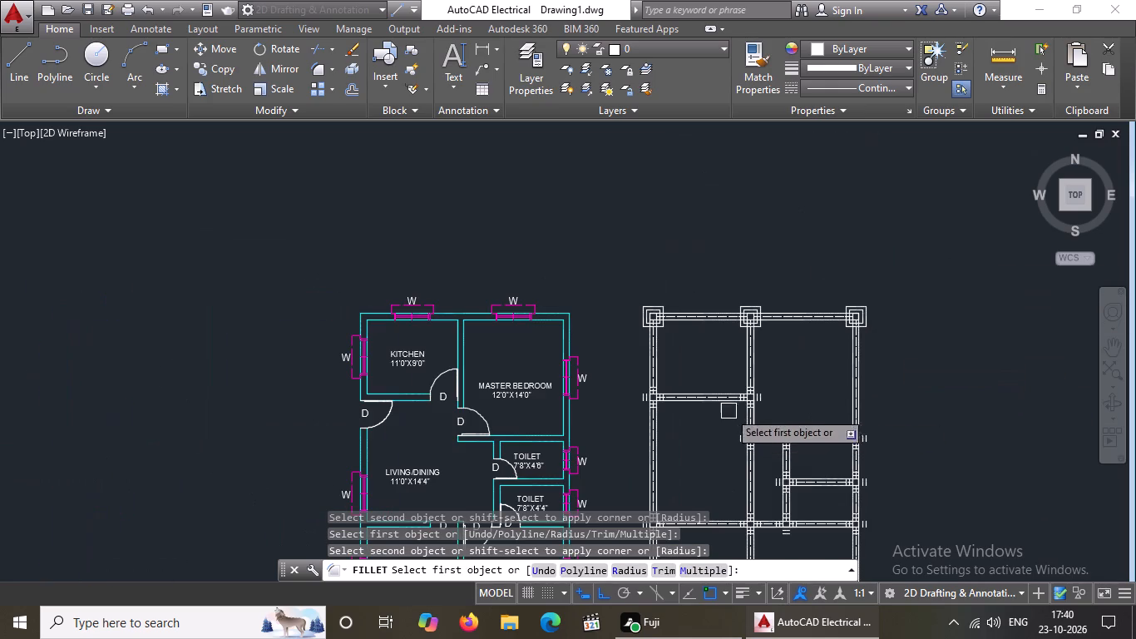
pyautogui.scroll(4, 689, 394)
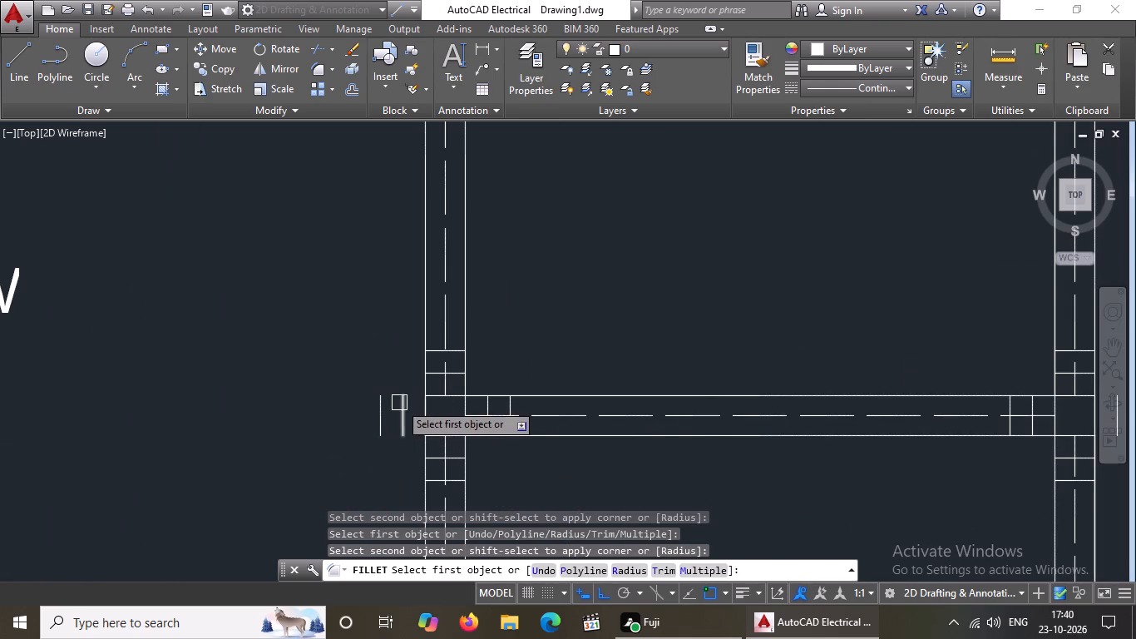
pyautogui.click(400, 402)
pyautogui.scroll(2, 430, 373)
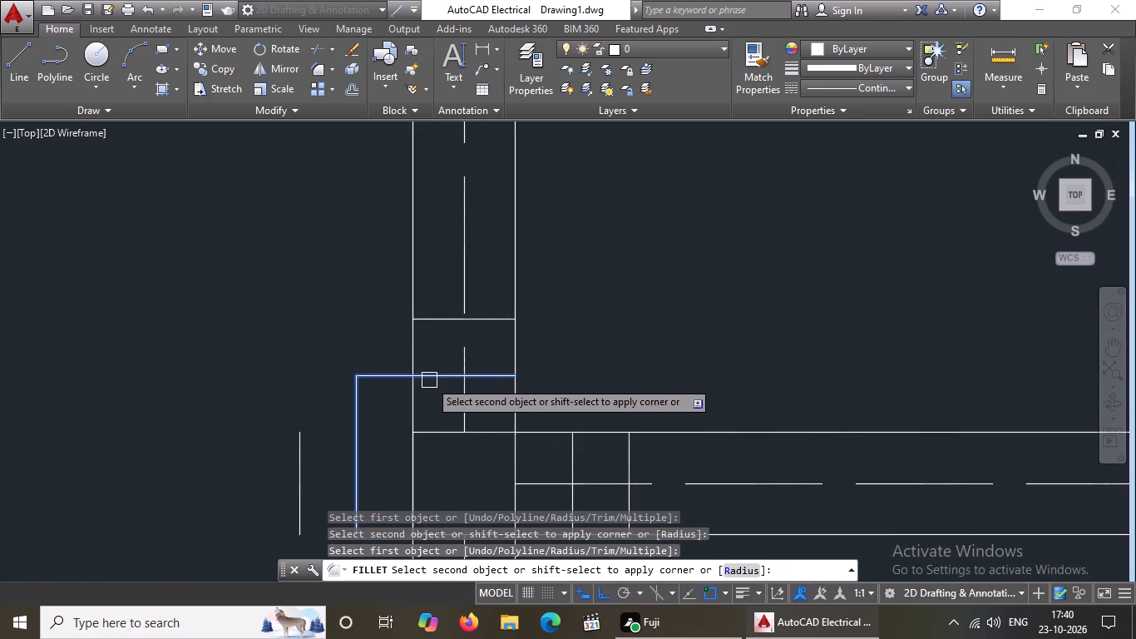
pyautogui.click(429, 380)
pyautogui.moveTo(294, 449); pyautogui.dragTo(305, 447)
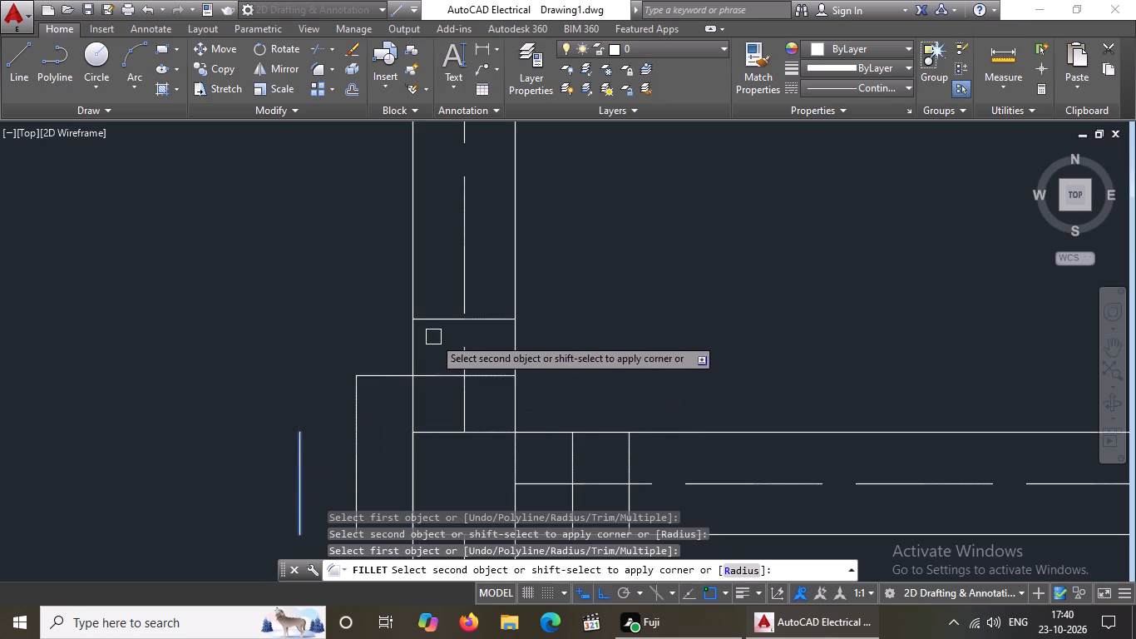
pyautogui.click(438, 318)
pyautogui.click(574, 458)
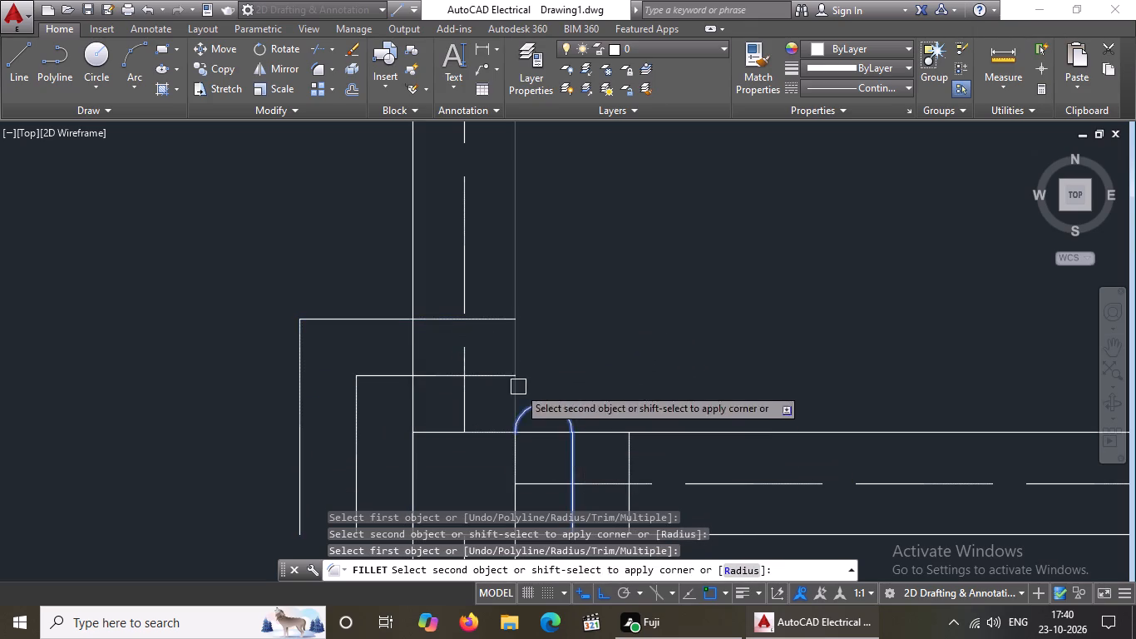
pyautogui.click(494, 379)
pyautogui.click(492, 317)
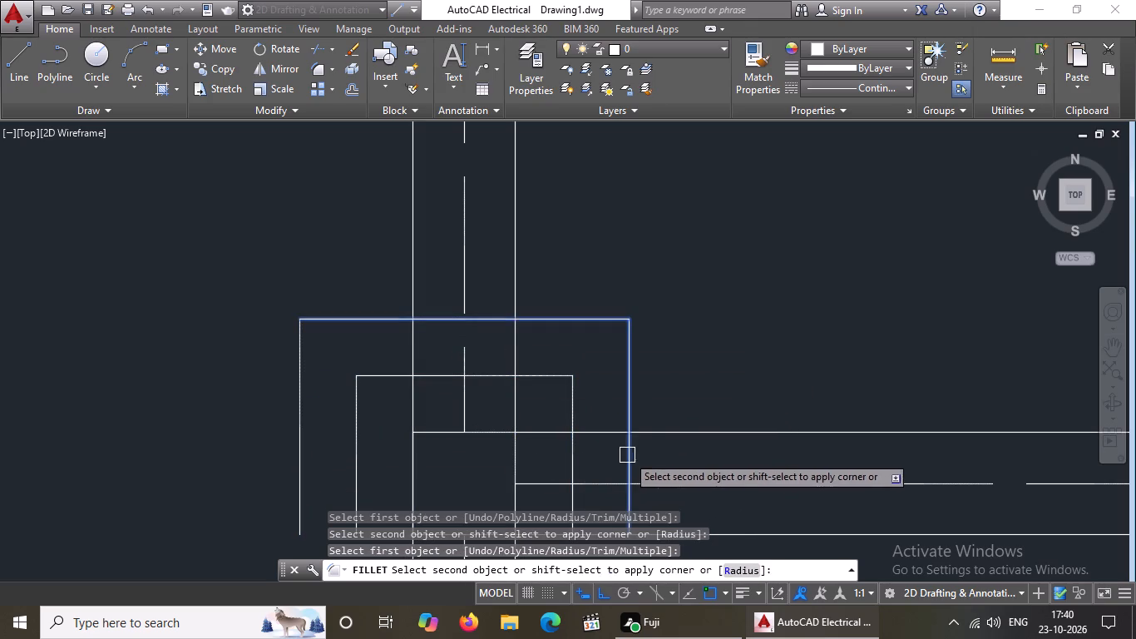
pyautogui.click(628, 454)
# Fillet the lower corners of both outlines around the left outer wall's upper cross-wall junction square at radius 0, closing both.
pyautogui.scroll(-5, 659, 320)
pyautogui.scroll(3, 641, 367)
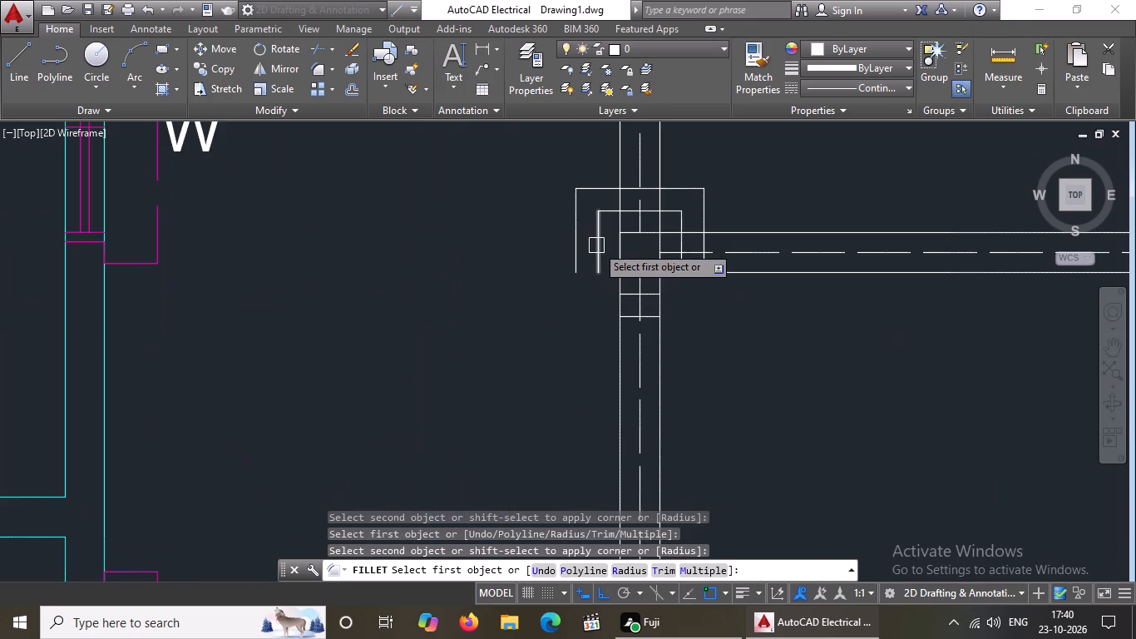
pyautogui.click(597, 245)
pyautogui.scroll(2, 622, 300)
pyautogui.click(634, 289)
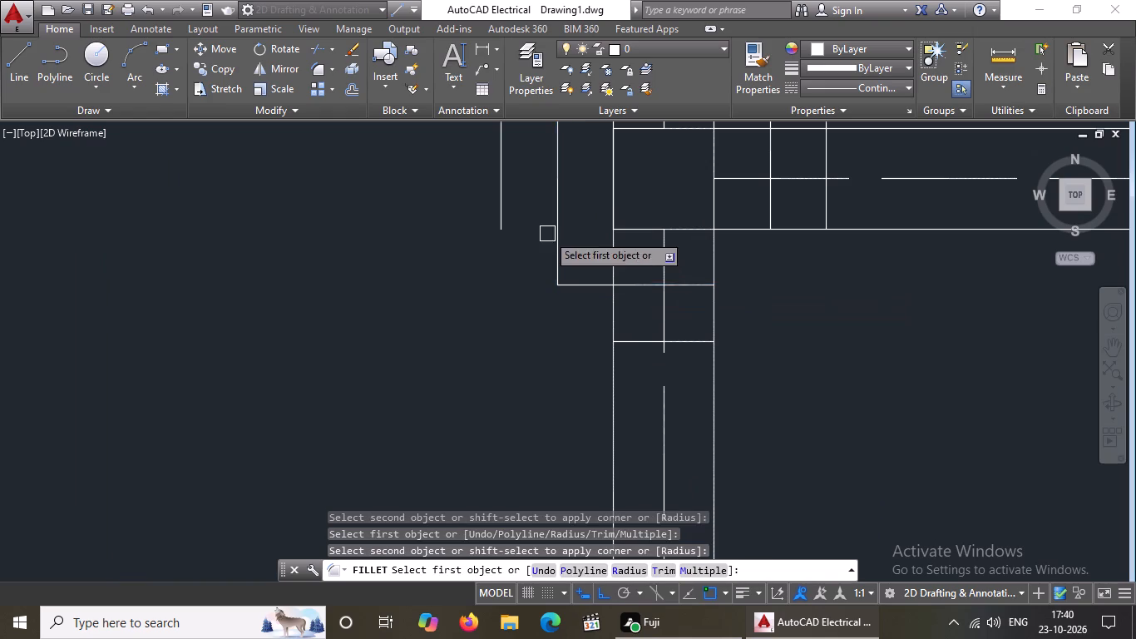
pyautogui.moveTo(497, 186); pyautogui.dragTo(500, 196)
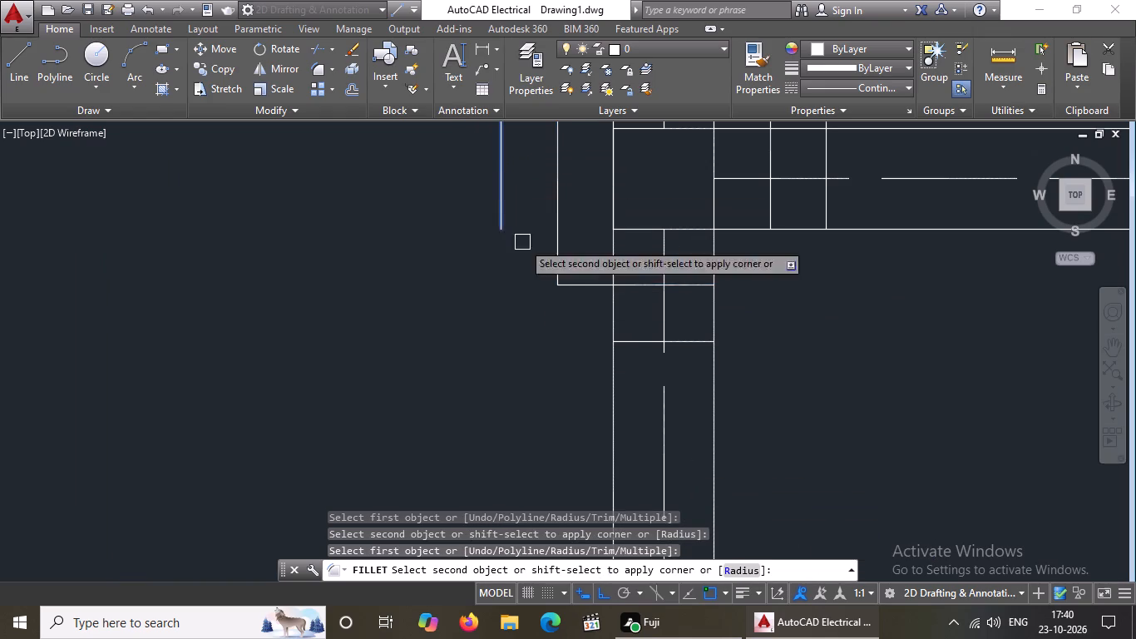
pyautogui.click(631, 338)
pyautogui.click(696, 280)
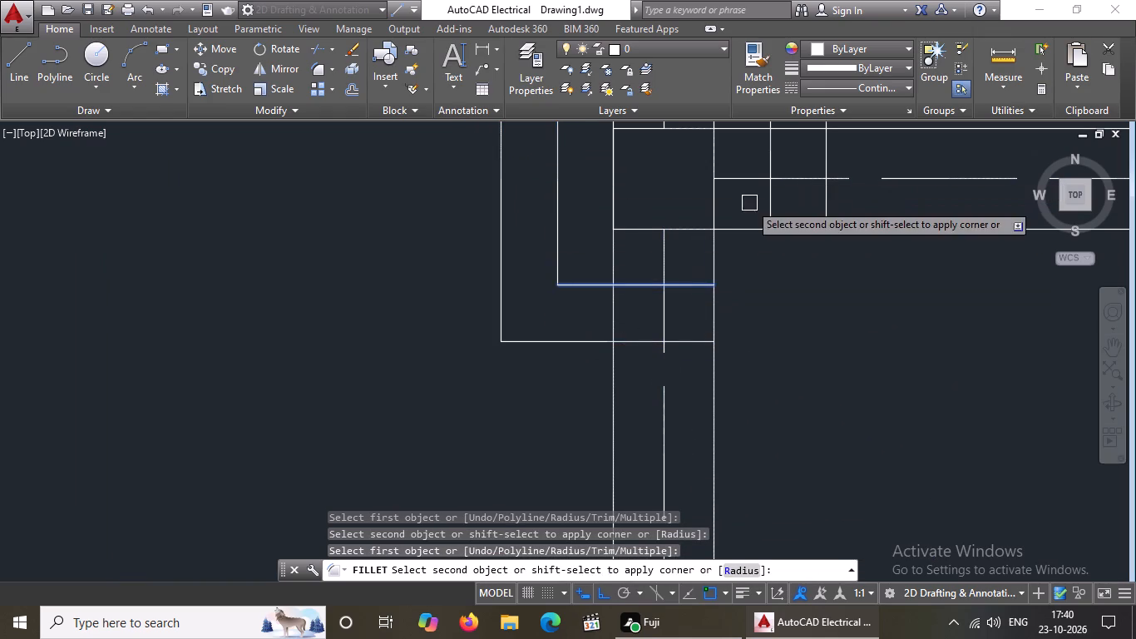
pyautogui.click(772, 206)
pyautogui.click(684, 340)
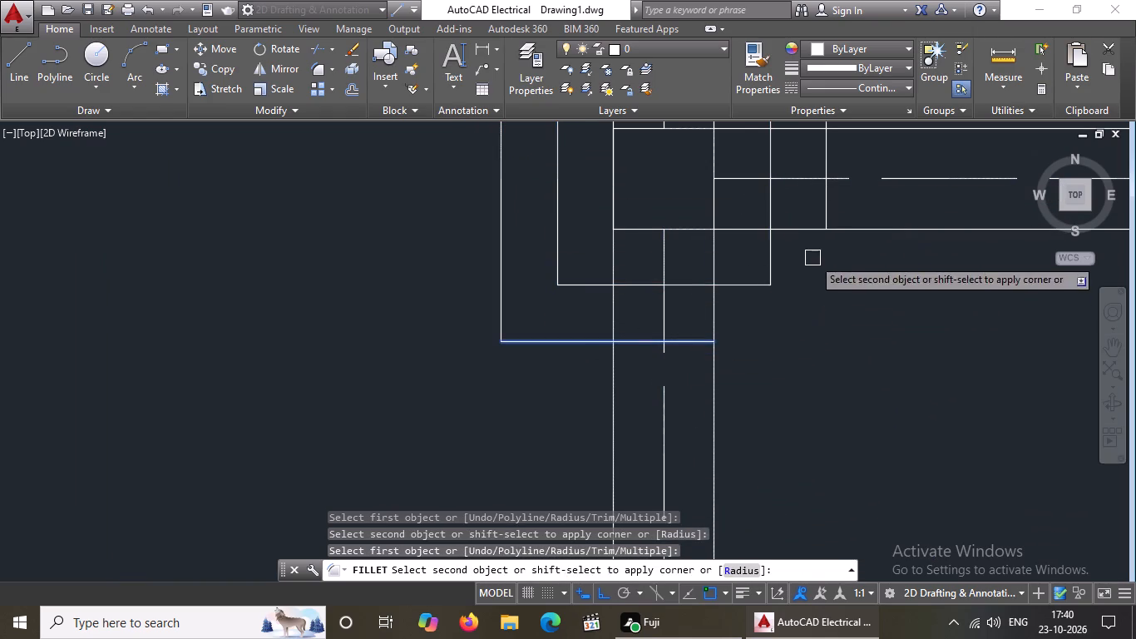
pyautogui.click(823, 208)
# Fillet the upper corners of both offset outlines around the junction square where the upper-left cross wall meets the middle vertical wall, radius 0.
pyautogui.scroll(-5, 729, 295)
pyautogui.scroll(-2, 1000, 303)
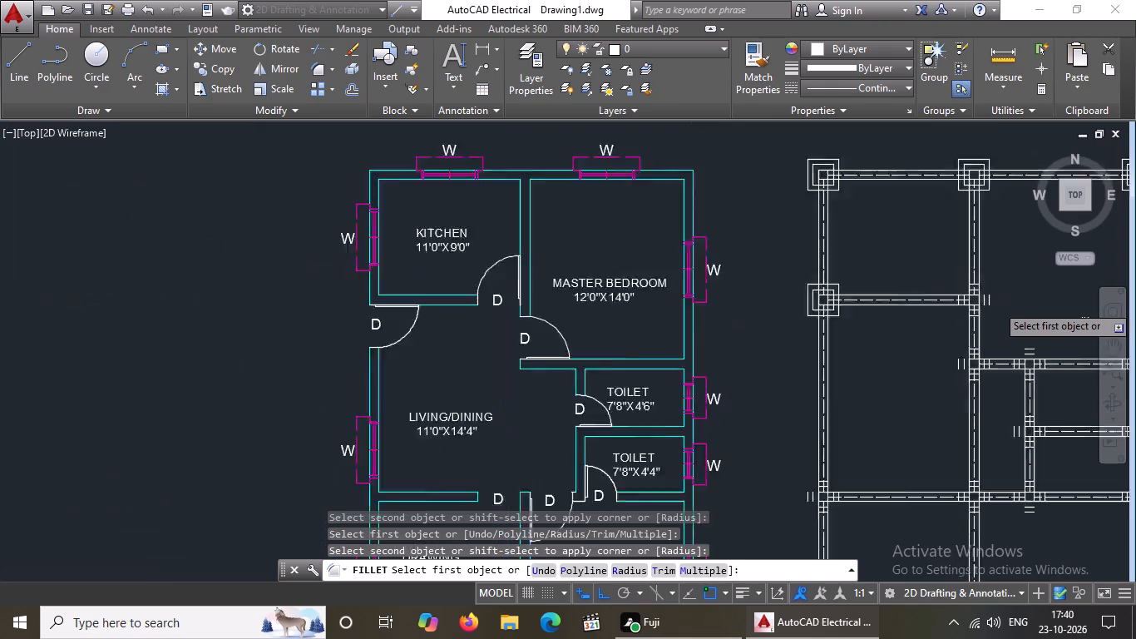
pyautogui.scroll(4, 1027, 297)
pyautogui.scroll(2, 711, 337)
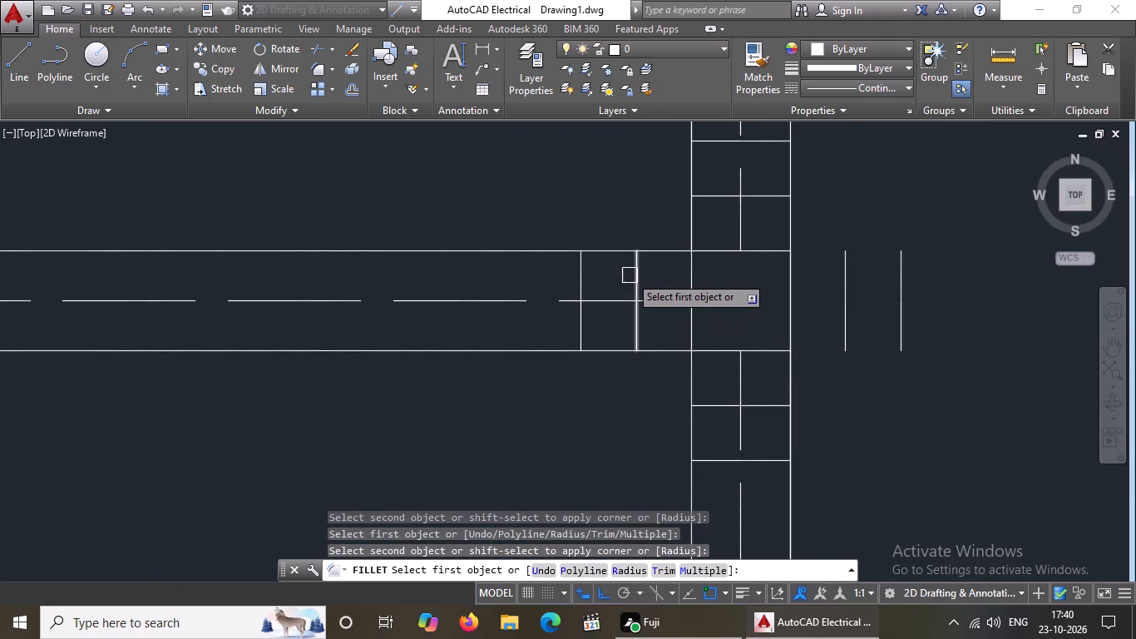
pyautogui.click(630, 276)
pyautogui.click(728, 204)
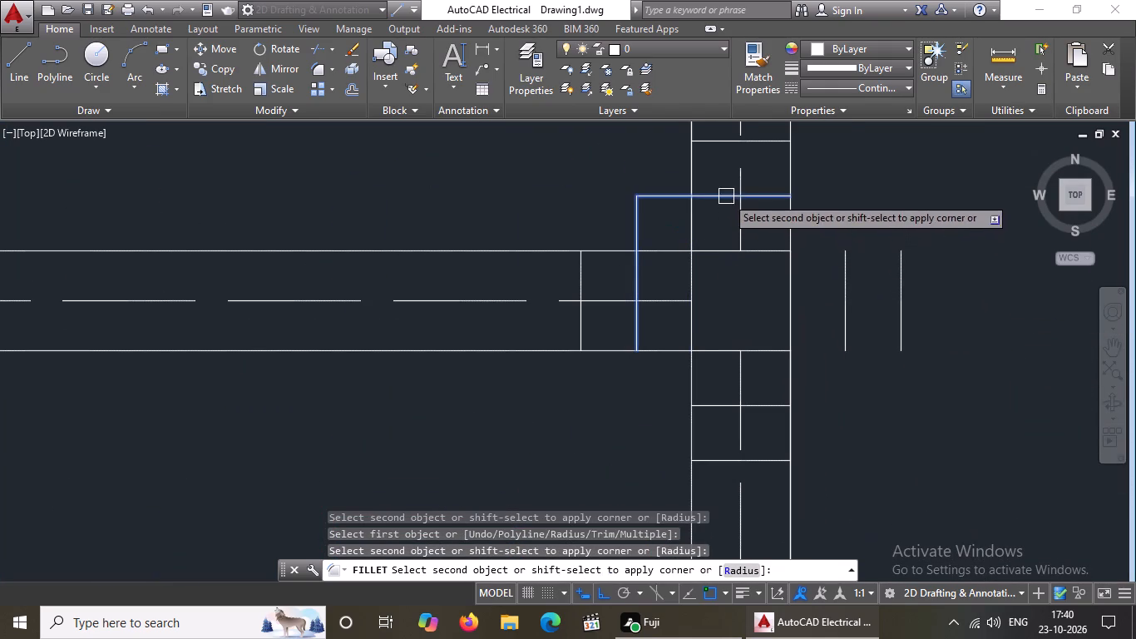
pyautogui.click(726, 196)
pyautogui.click(585, 281)
pyautogui.scroll(-2, 597, 275)
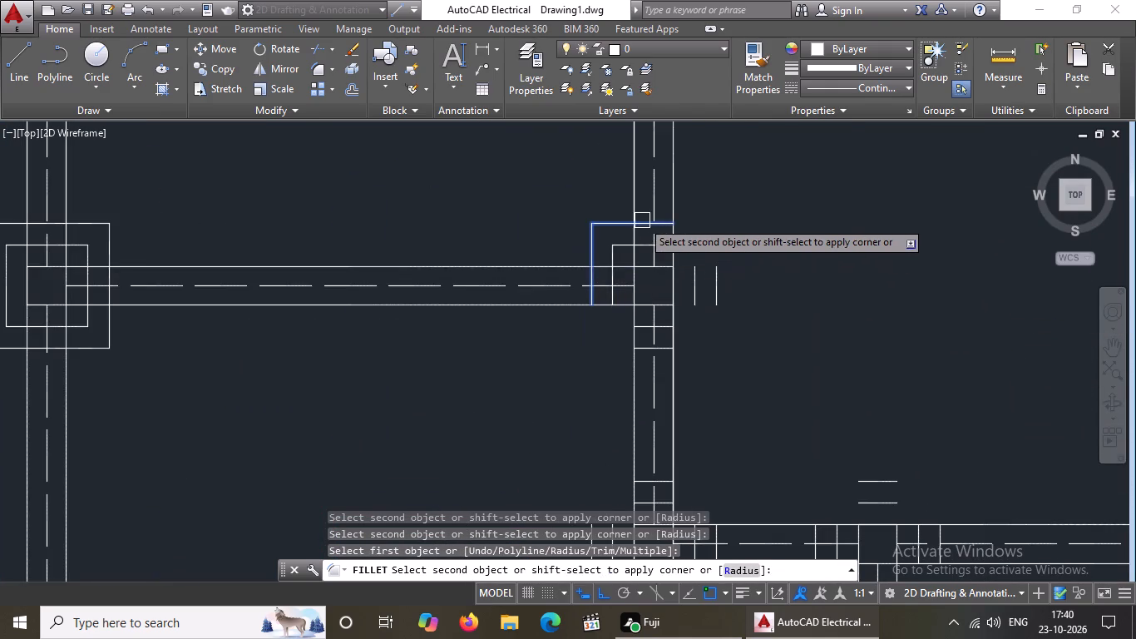
pyautogui.scroll(2, 642, 220)
pyautogui.click(640, 228)
pyautogui.click(694, 282)
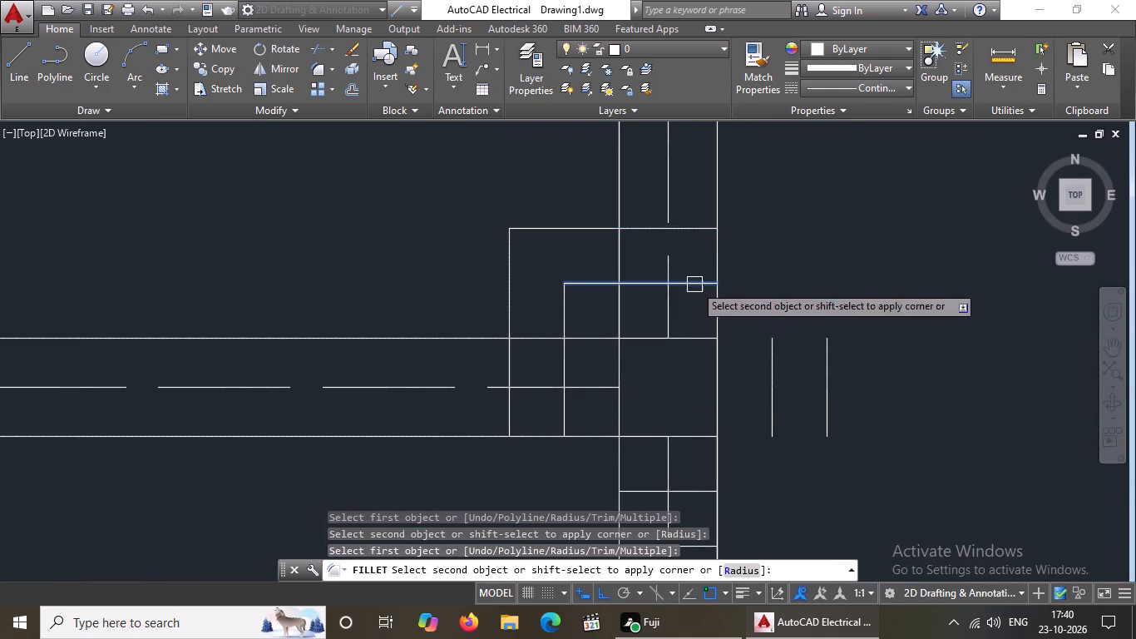
pyautogui.click(778, 382)
pyautogui.click(695, 228)
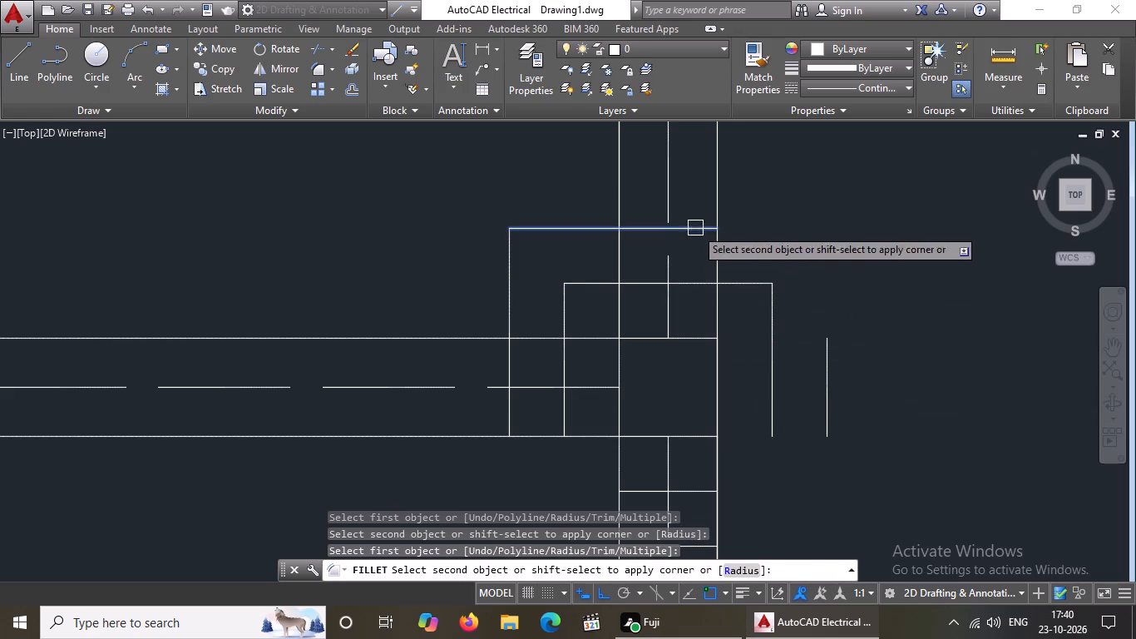
pyautogui.click(823, 376)
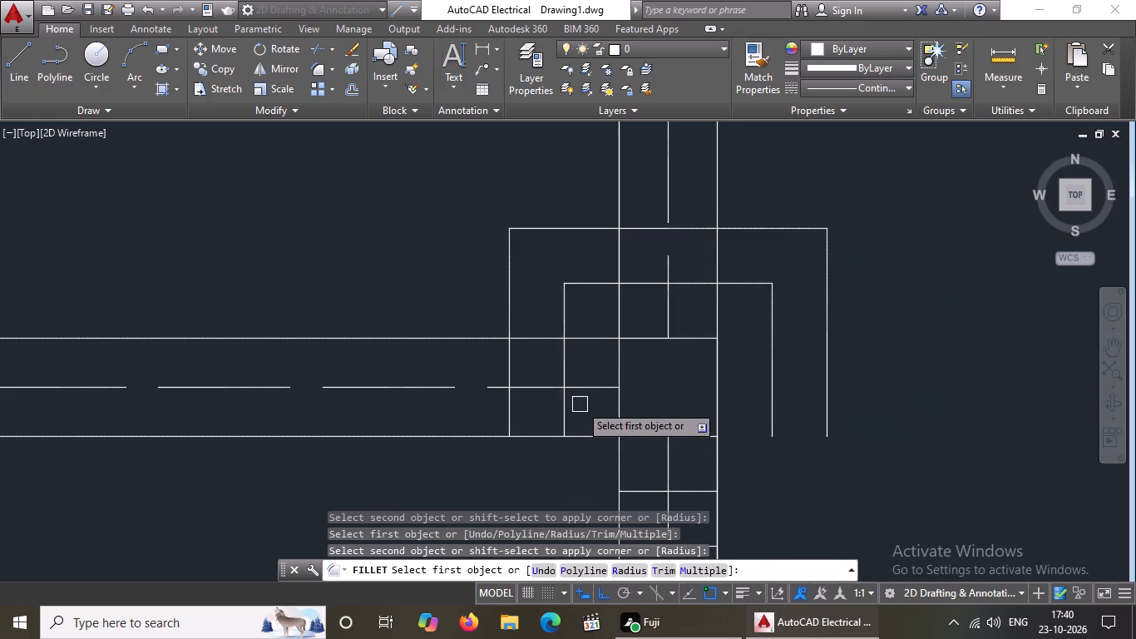
# Fillet the lower corners of both outlines around that cross wall's junction square on the middle vertical wall at radius 0, closing both.
pyautogui.click(568, 409)
pyautogui.scroll(-3, 610, 422)
pyautogui.scroll(3, 613, 438)
pyautogui.click(617, 448)
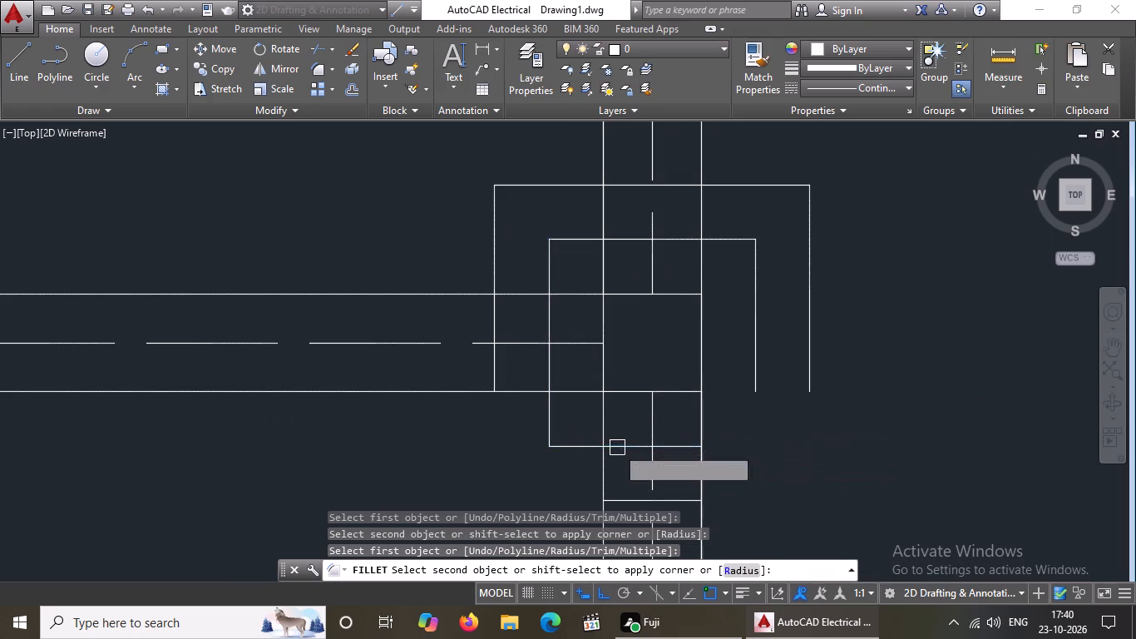
pyautogui.click(500, 371)
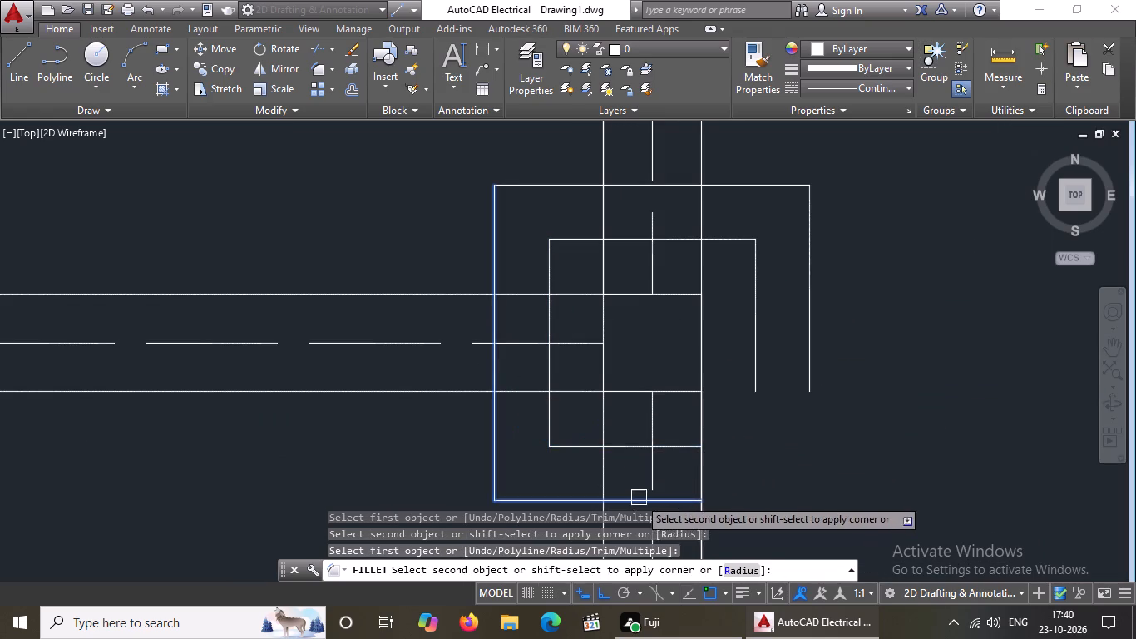
pyautogui.click(639, 498)
pyautogui.click(689, 443)
pyautogui.click(758, 378)
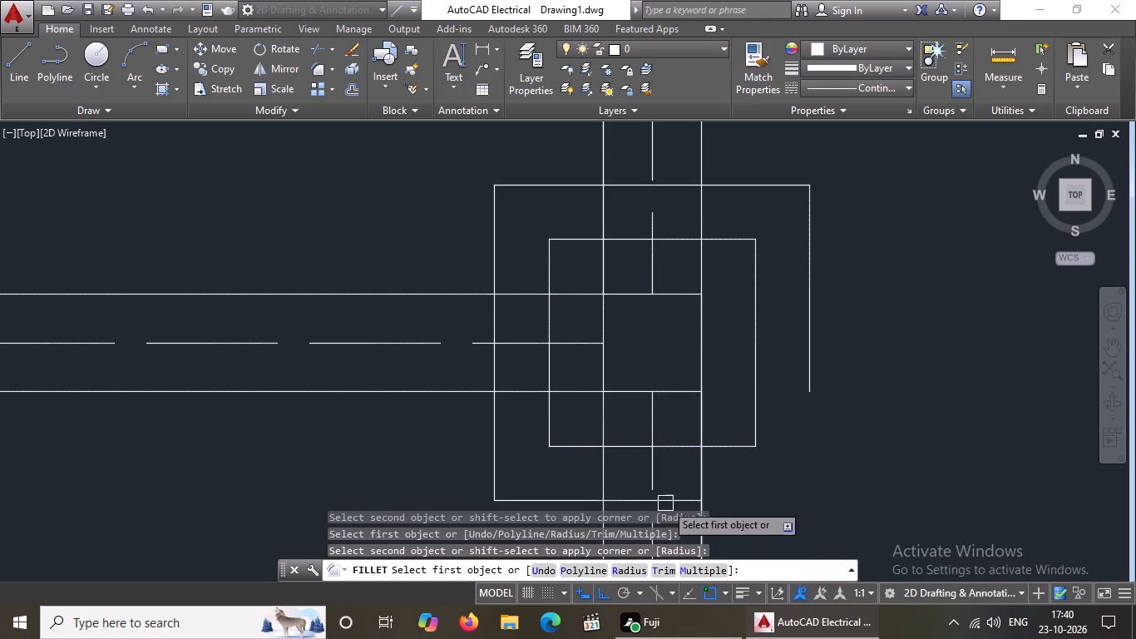
pyautogui.moveTo(679, 498); pyautogui.dragTo(701, 488)
pyautogui.click(813, 371)
# Fillet the upper corners of both offset outlines around the middle vertical wall's next junction square down, where the right-hand cross wall starts, radius 0.
pyautogui.scroll(-6, 822, 353)
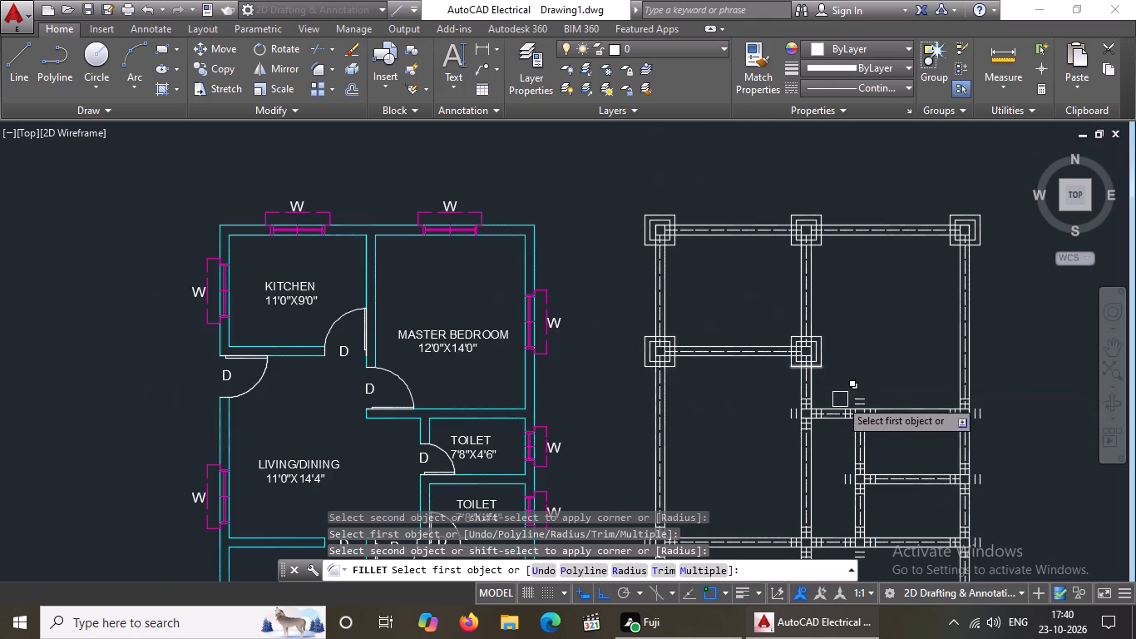
pyautogui.scroll(1, 1000, 414)
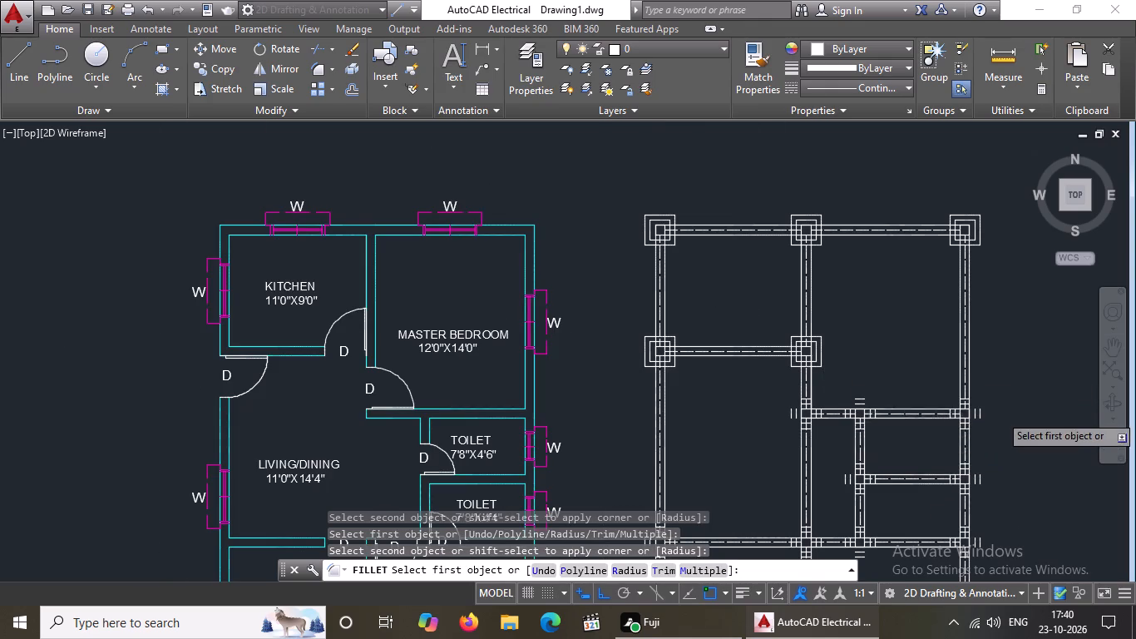
pyautogui.scroll(2, 1000, 414)
pyautogui.scroll(-2, 743, 381)
pyautogui.scroll(3, 538, 411)
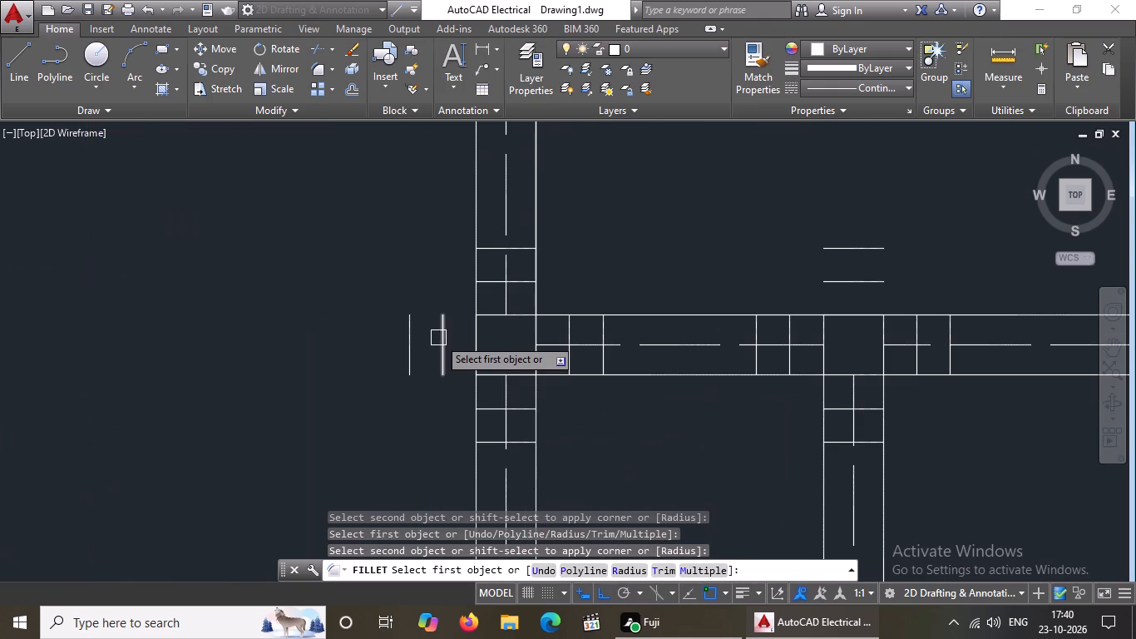
pyautogui.click(442, 339)
pyautogui.click(494, 283)
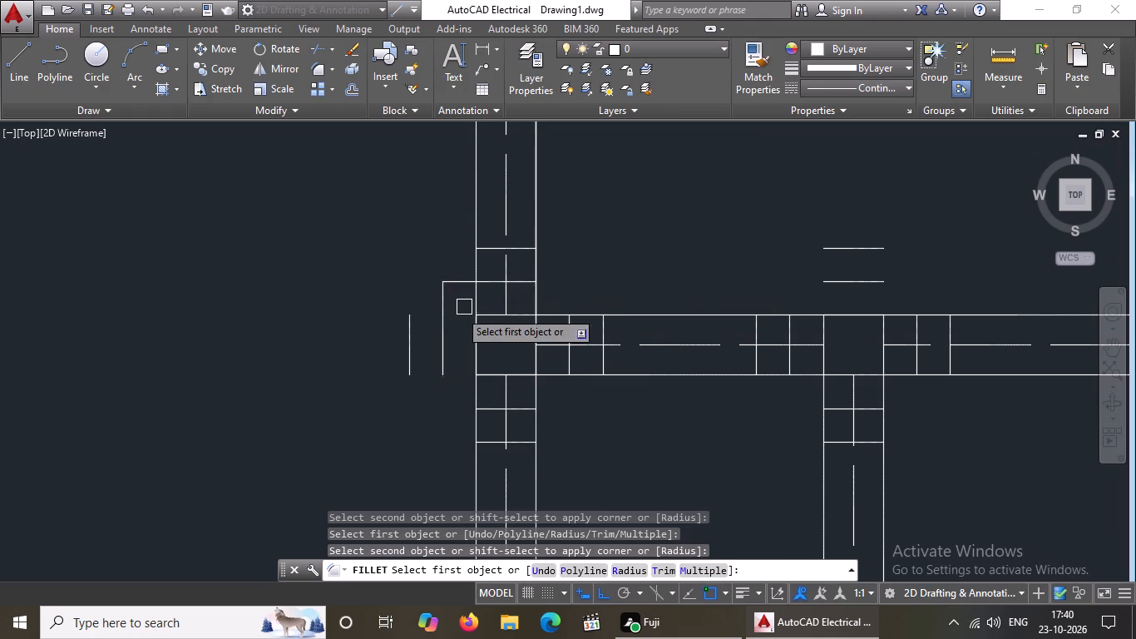
pyautogui.click(409, 329)
pyautogui.click(485, 249)
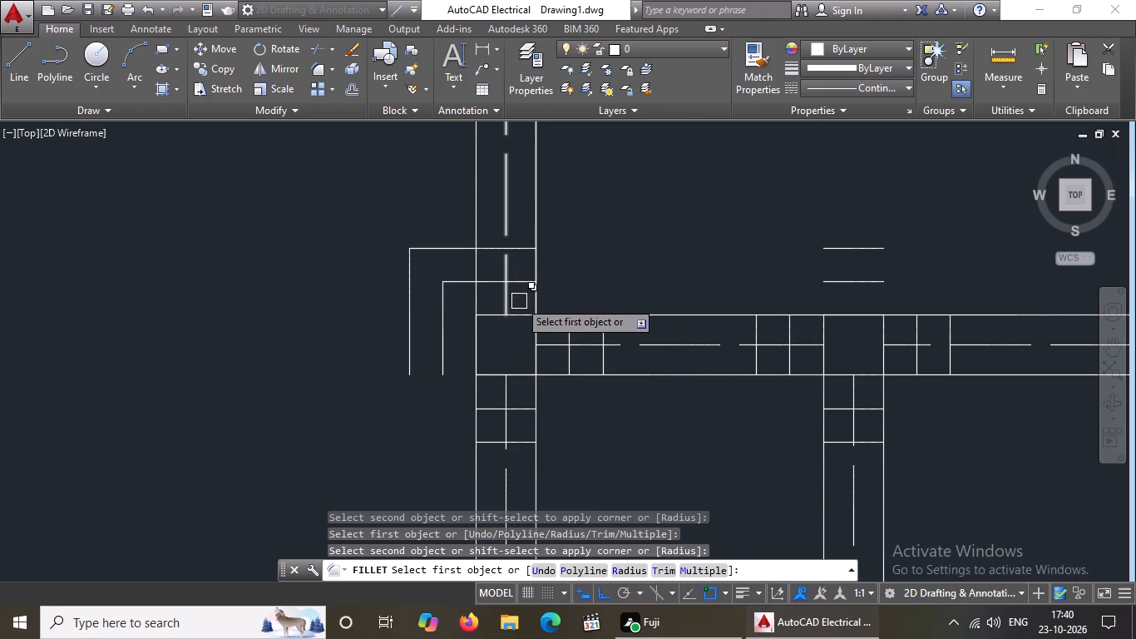
pyautogui.click(524, 284)
pyautogui.click(568, 330)
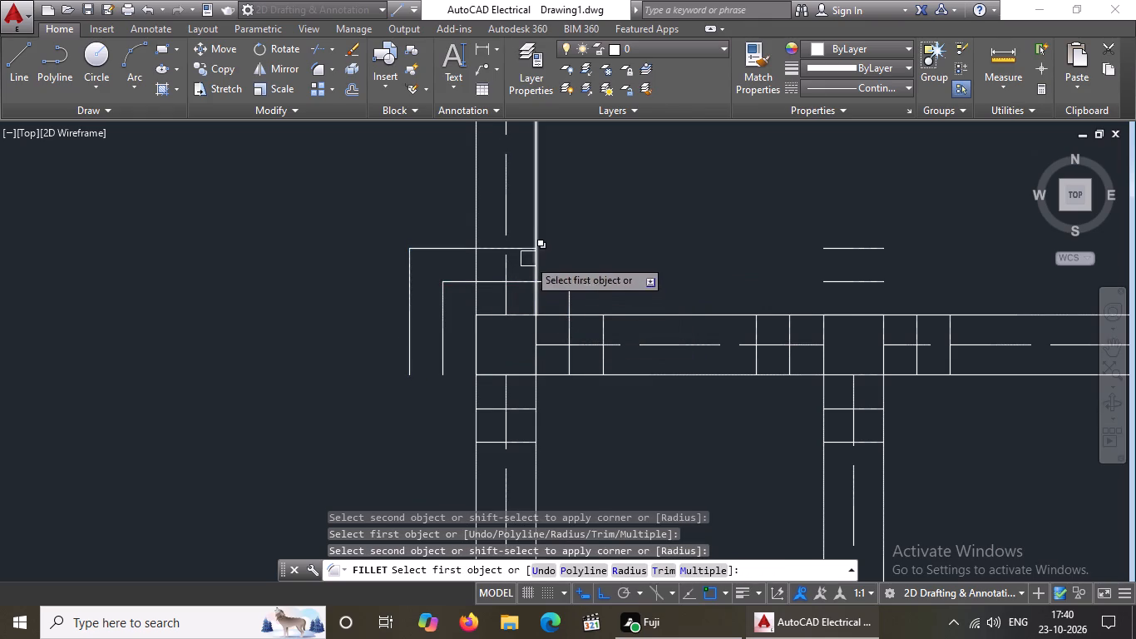
pyautogui.click(526, 254)
pyautogui.click(605, 328)
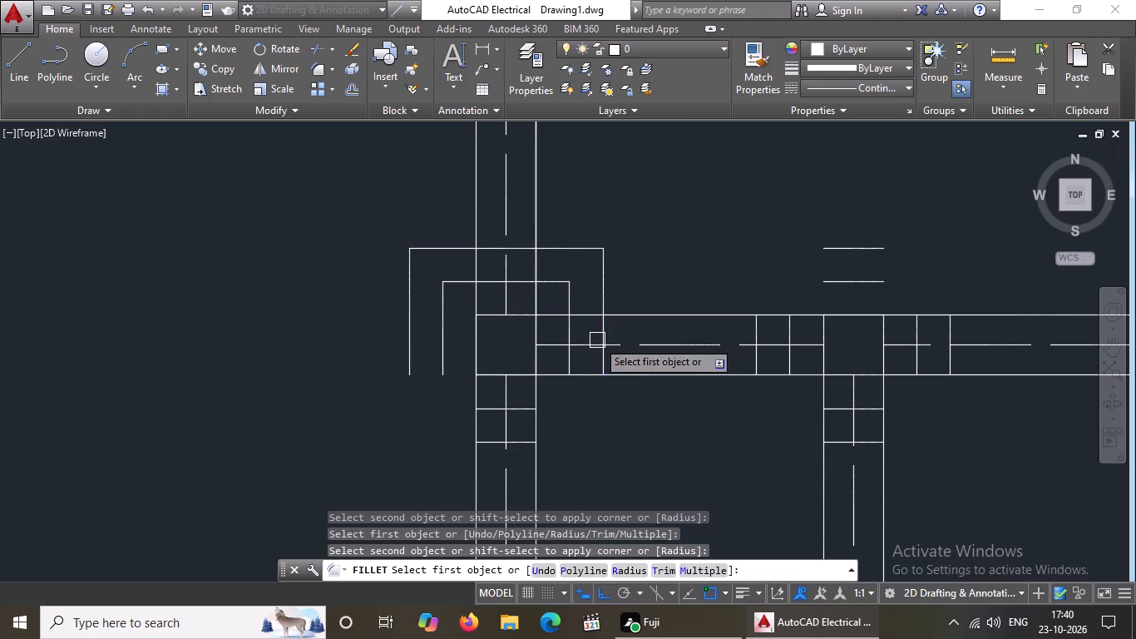
# Fillet the lower corners of both outlines around the middle vertical wall's junction with the right-hand cross wall at radius 0, closing both.
pyautogui.click(442, 349)
pyautogui.click(491, 414)
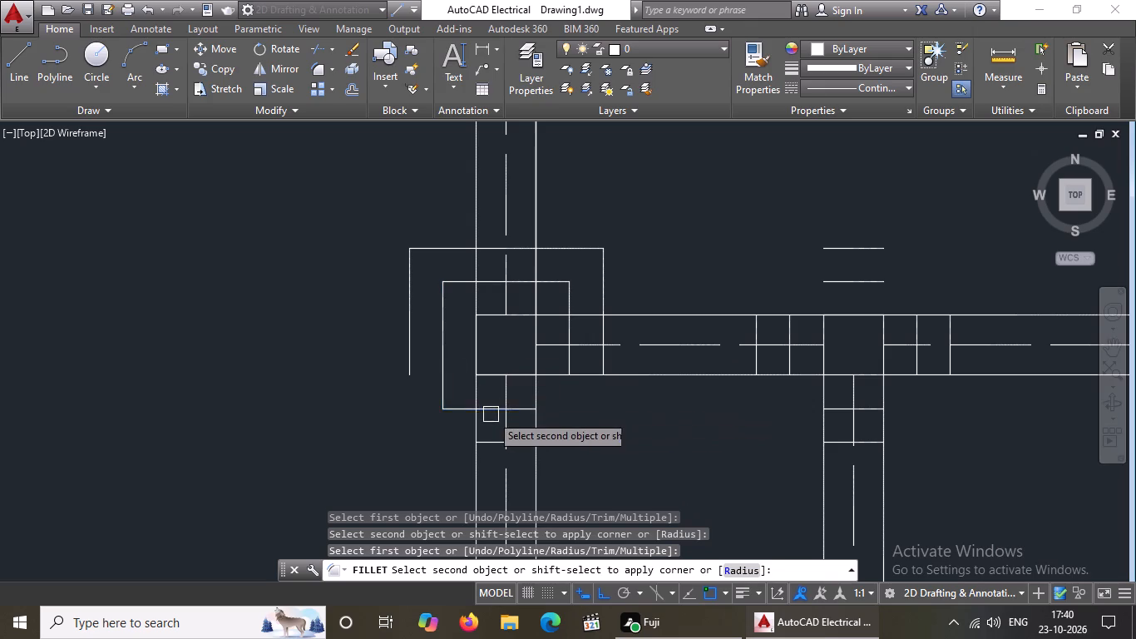
pyautogui.click(409, 358)
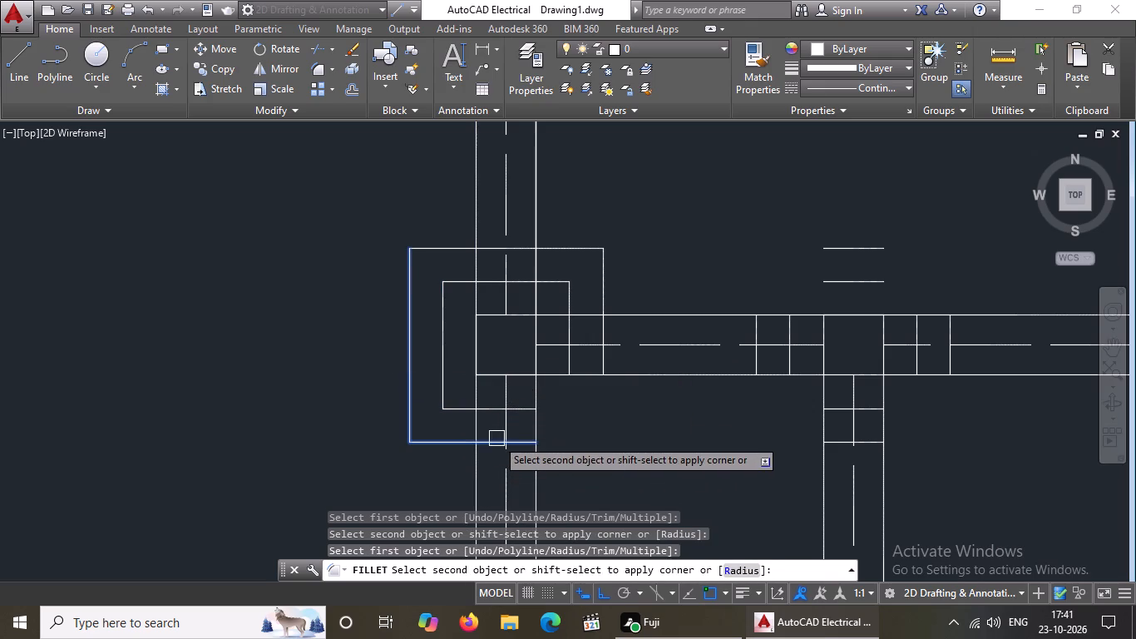
pyautogui.click(497, 438)
pyautogui.click(518, 441)
pyautogui.click(600, 360)
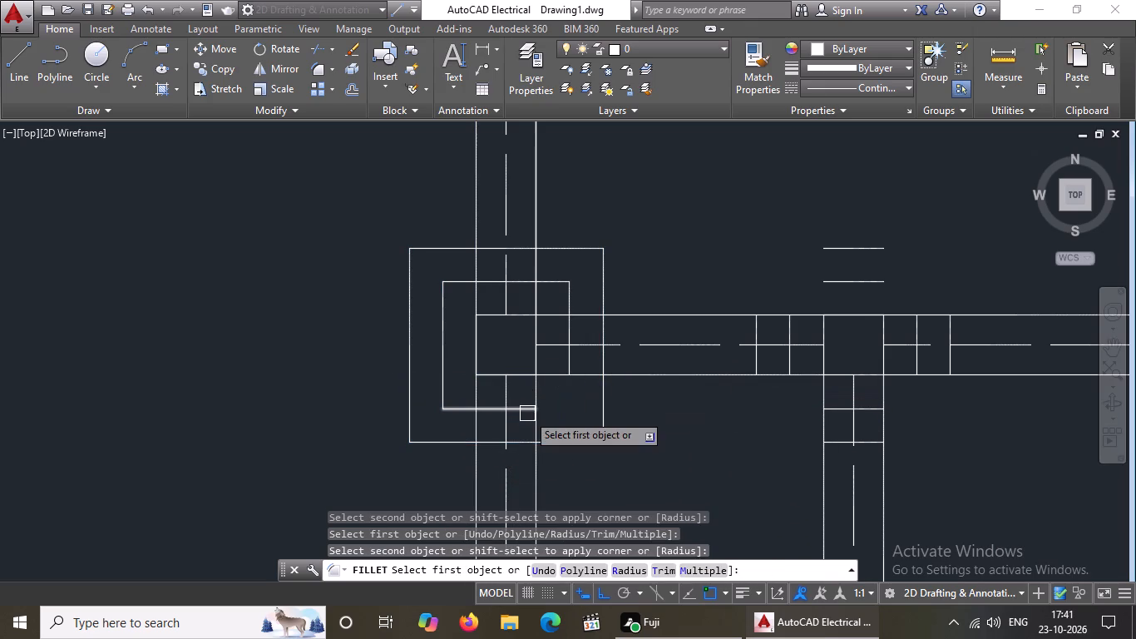
pyautogui.click(527, 414)
pyautogui.click(571, 364)
# Fillet the upper corners of both offset outlines around the right-hand cross wall's junction square above the short vertical wall, radius 0.
pyautogui.scroll(-4, 574, 371)
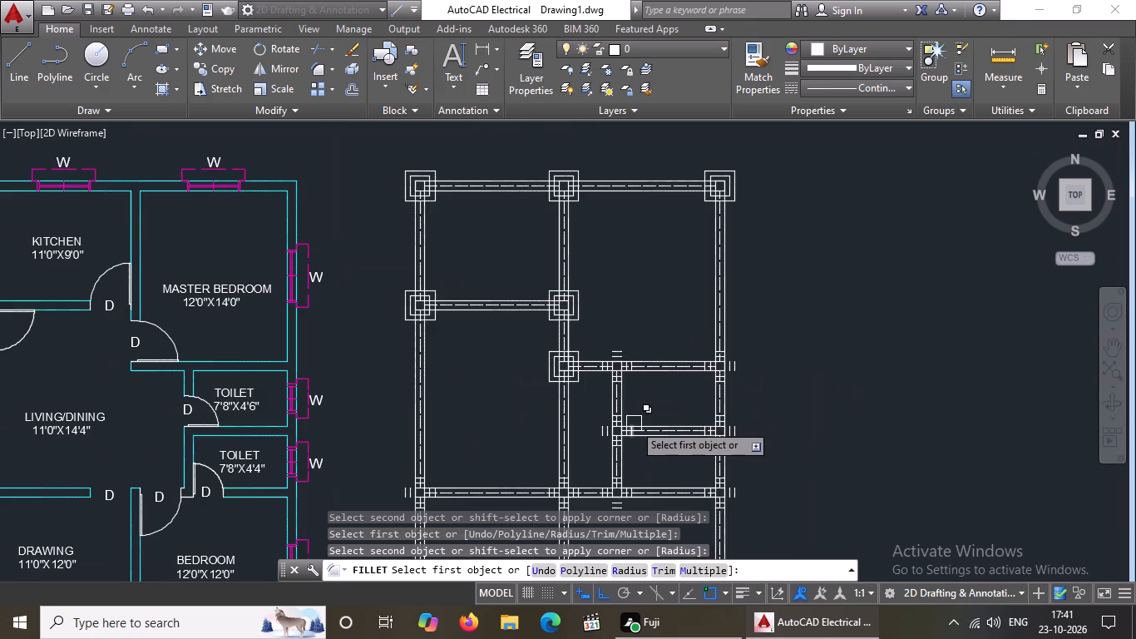
pyautogui.scroll(5, 624, 373)
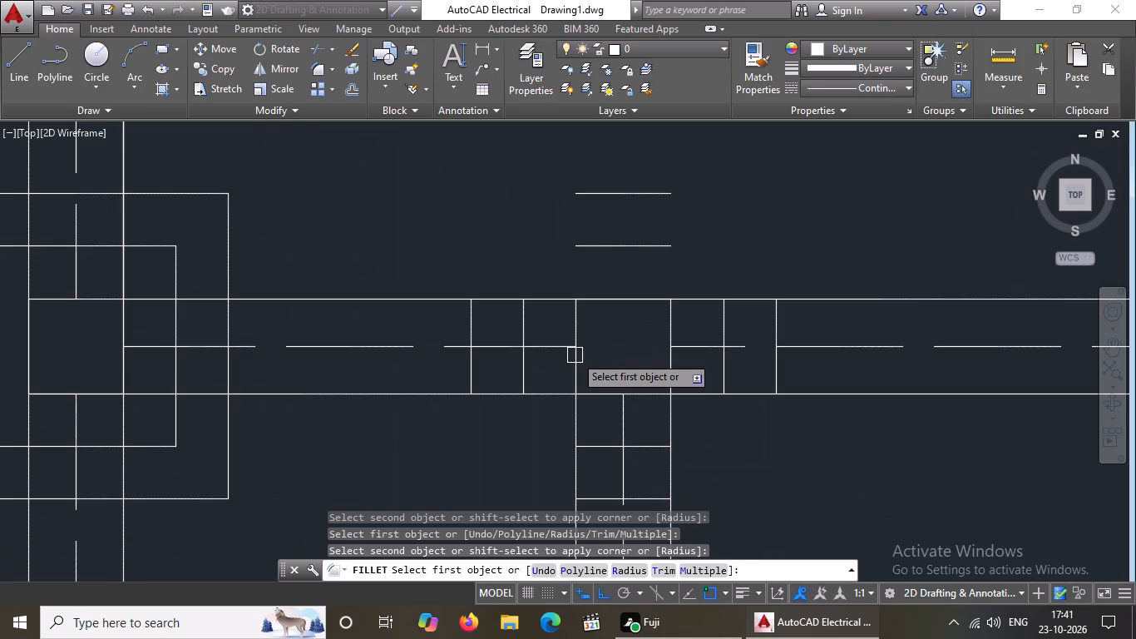
pyautogui.click(527, 328)
pyautogui.click(596, 247)
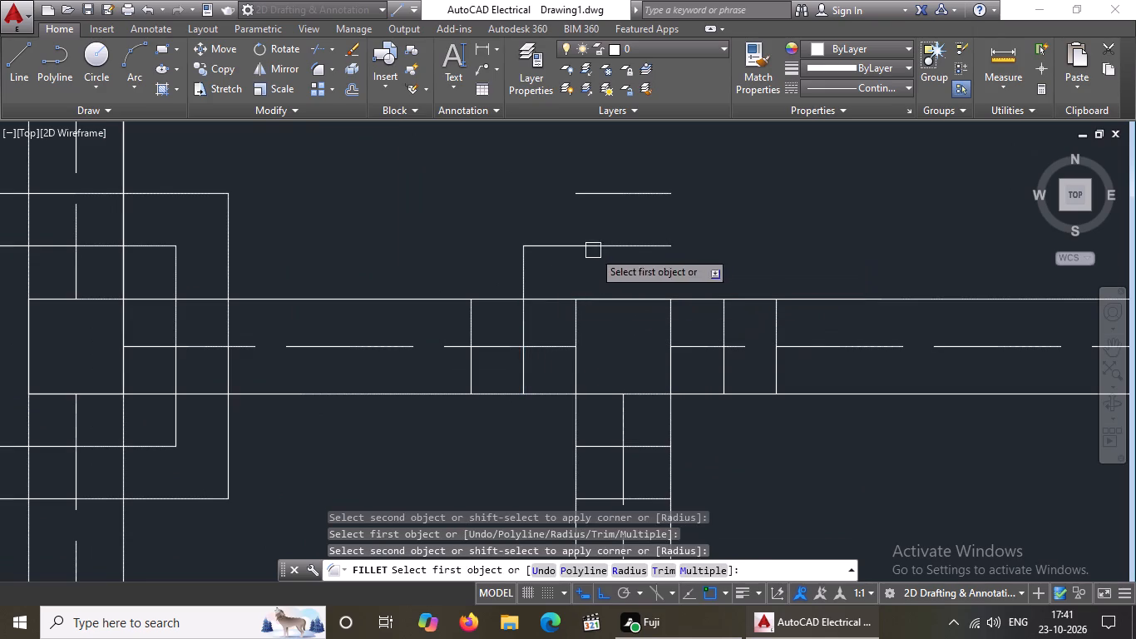
pyautogui.moveTo(469, 323); pyautogui.dragTo(472, 315)
pyautogui.moveTo(614, 199); pyautogui.dragTo(615, 206)
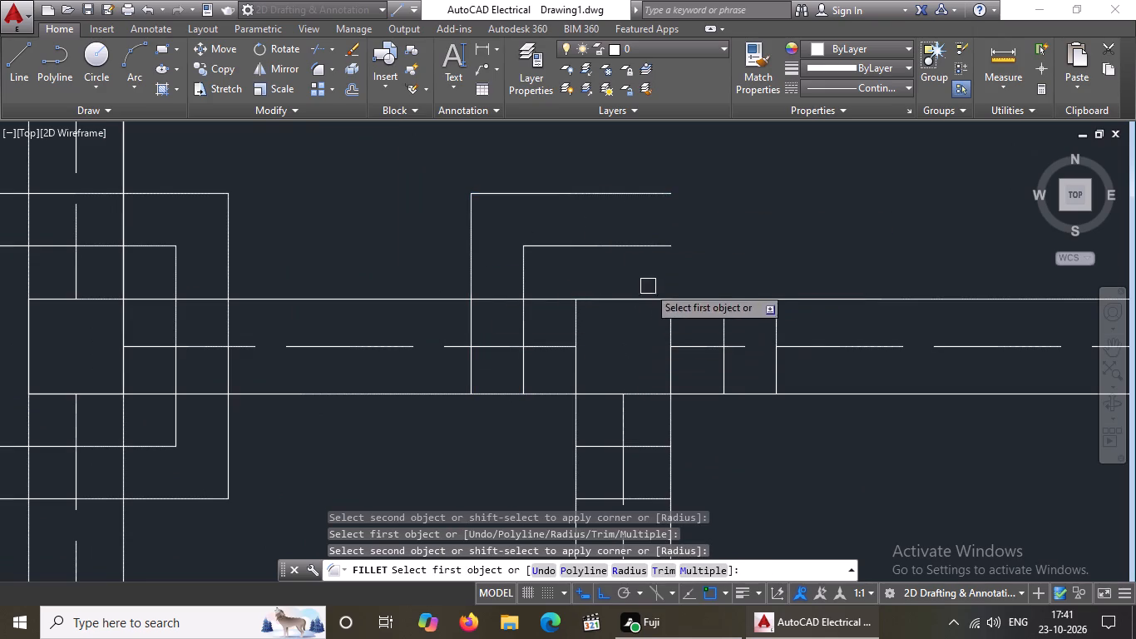
pyautogui.click(649, 248)
pyautogui.click(721, 324)
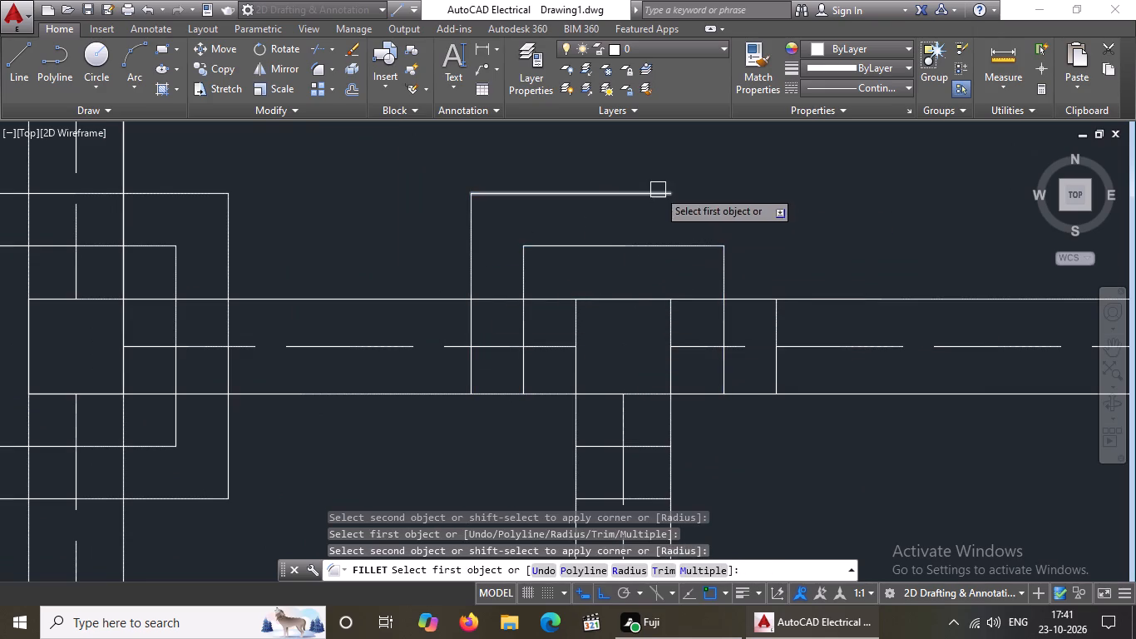
pyautogui.click(658, 190)
pyautogui.click(776, 315)
# Fillet the lower corners of both outlines around the short vertical wall's top junction square at radius 0, closing both.
pyautogui.scroll(-3, 691, 345)
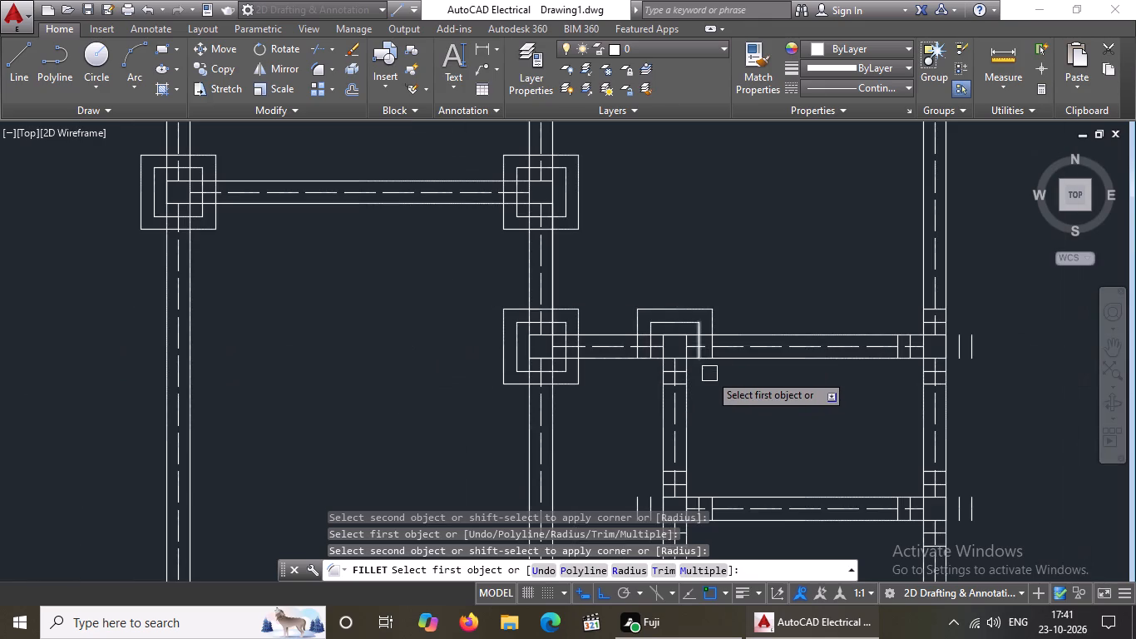
pyautogui.scroll(-2, 709, 374)
pyautogui.scroll(3, 701, 362)
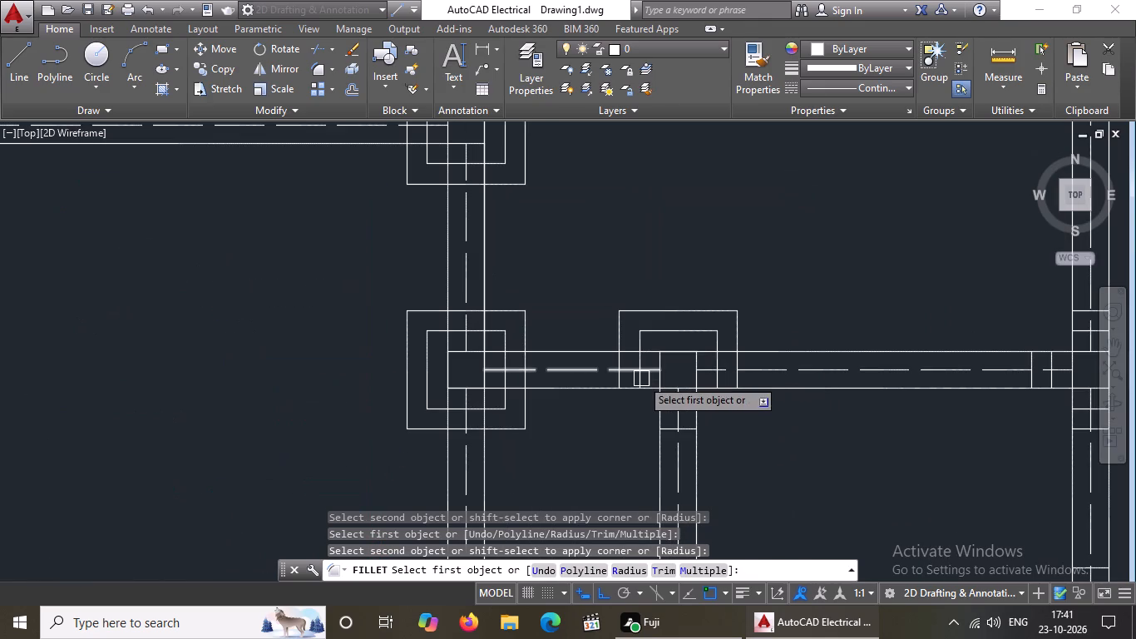
pyautogui.scroll(2, 641, 379)
pyautogui.click(641, 379)
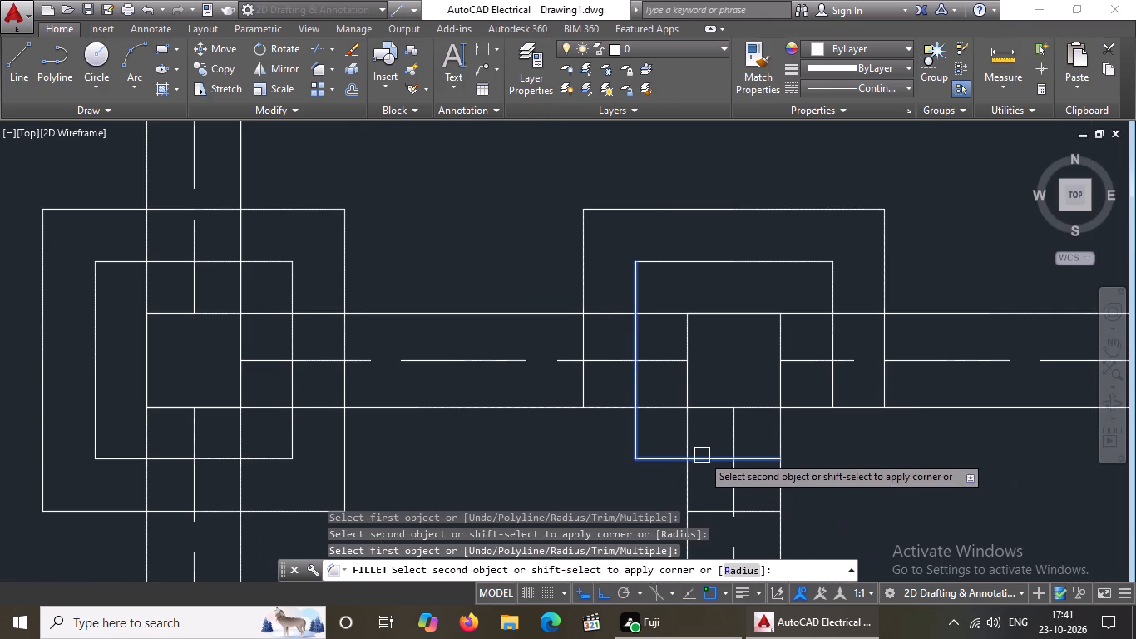
pyautogui.click(706, 453)
pyautogui.click(588, 388)
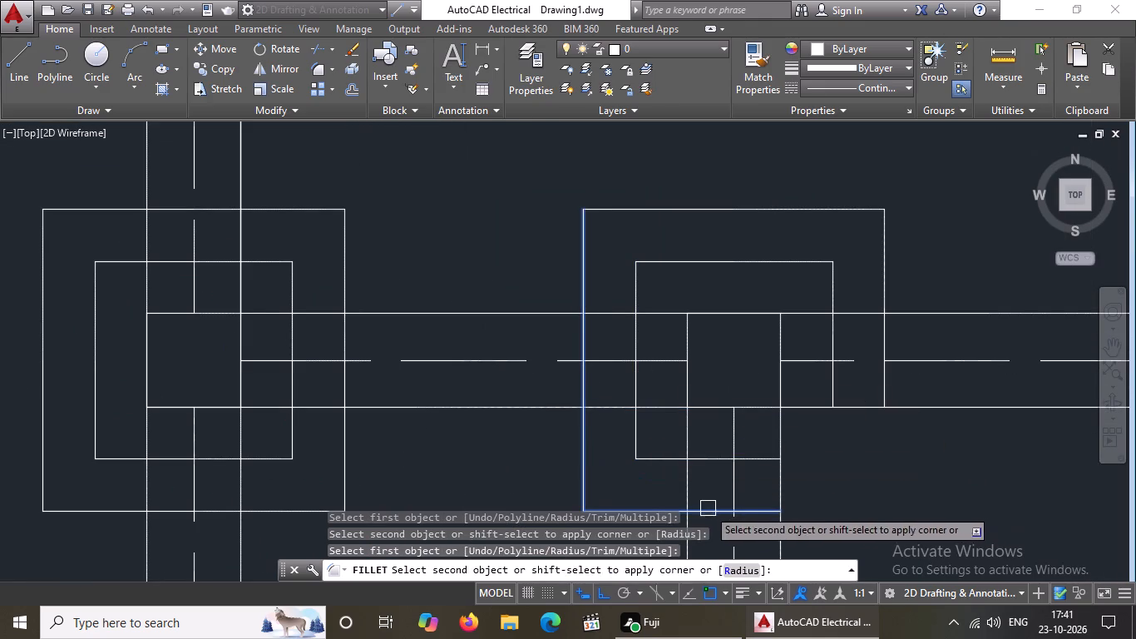
pyautogui.click(705, 514)
pyautogui.scroll(-2, 719, 501)
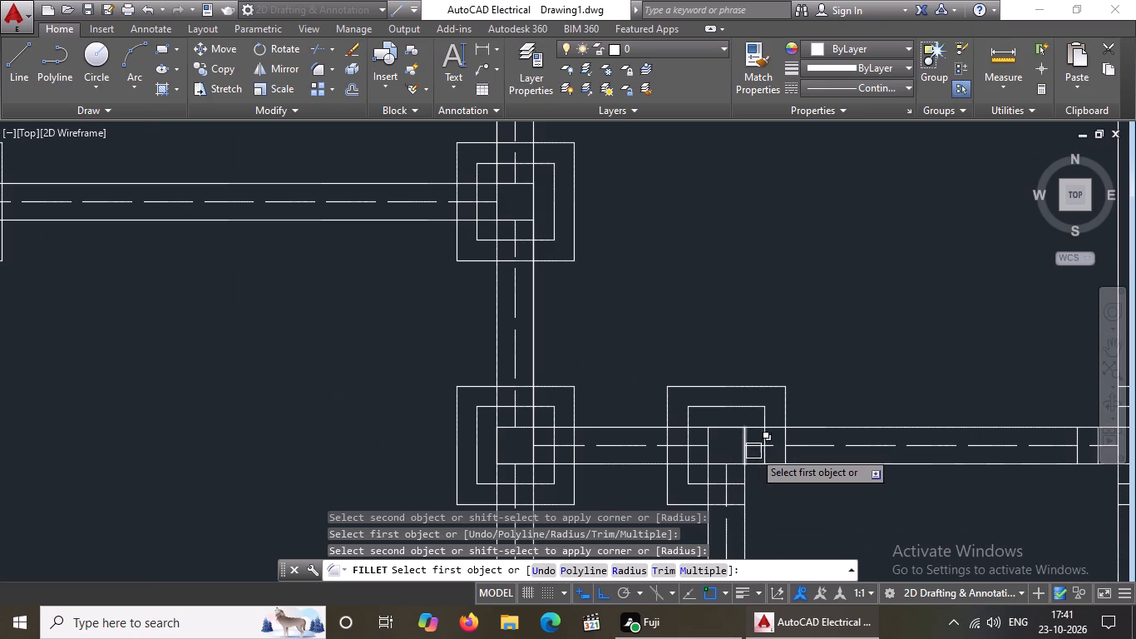
pyautogui.scroll(2, 768, 473)
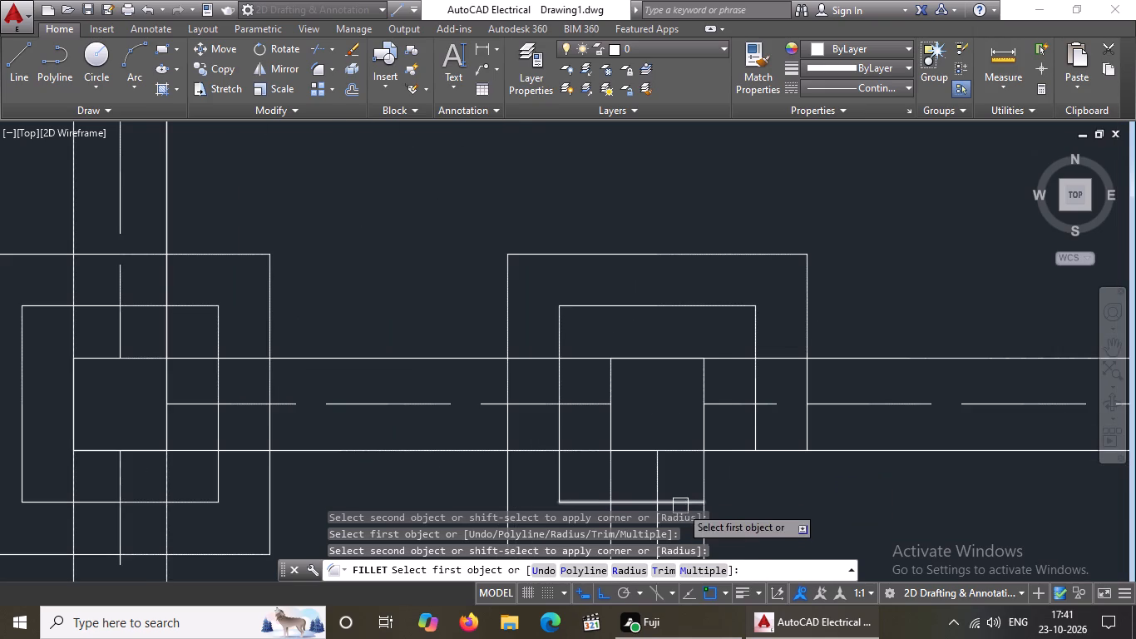
pyautogui.click(680, 506)
pyautogui.click(757, 426)
pyautogui.scroll(-3, 729, 418)
pyautogui.scroll(4, 729, 473)
pyautogui.click(650, 338)
pyautogui.scroll(-2, 654, 355)
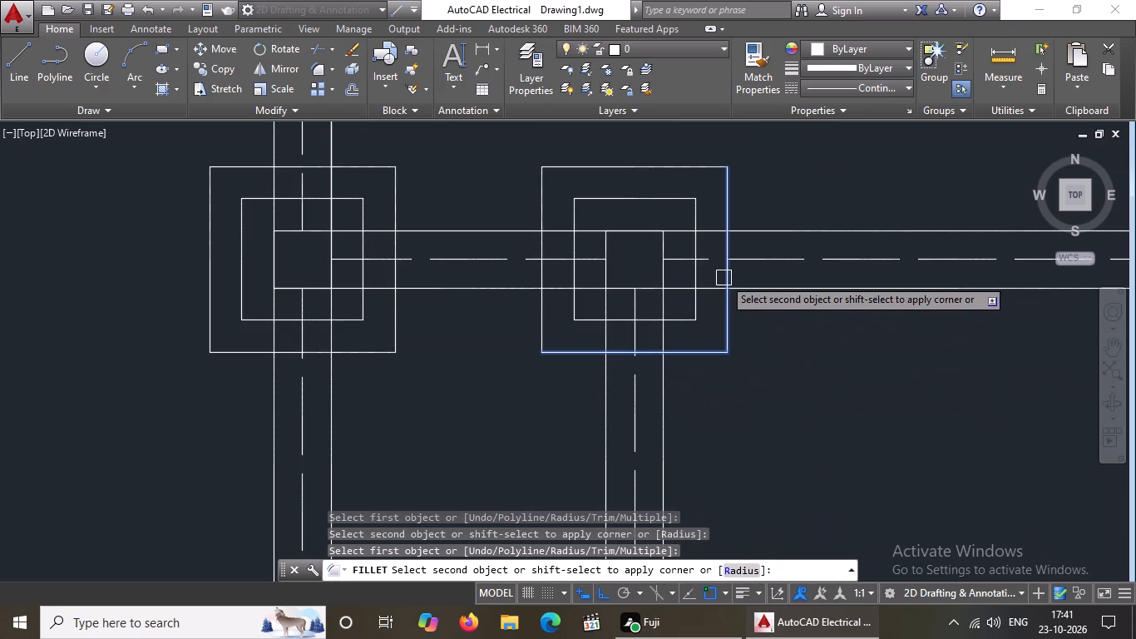
pyautogui.click(724, 280)
# Fillet the upper corners of both offset outlines around the junction square where that cross wall meets the right outer wall, radius 0.
pyautogui.scroll(-6, 724, 280)
pyautogui.scroll(5, 793, 314)
pyautogui.click(784, 295)
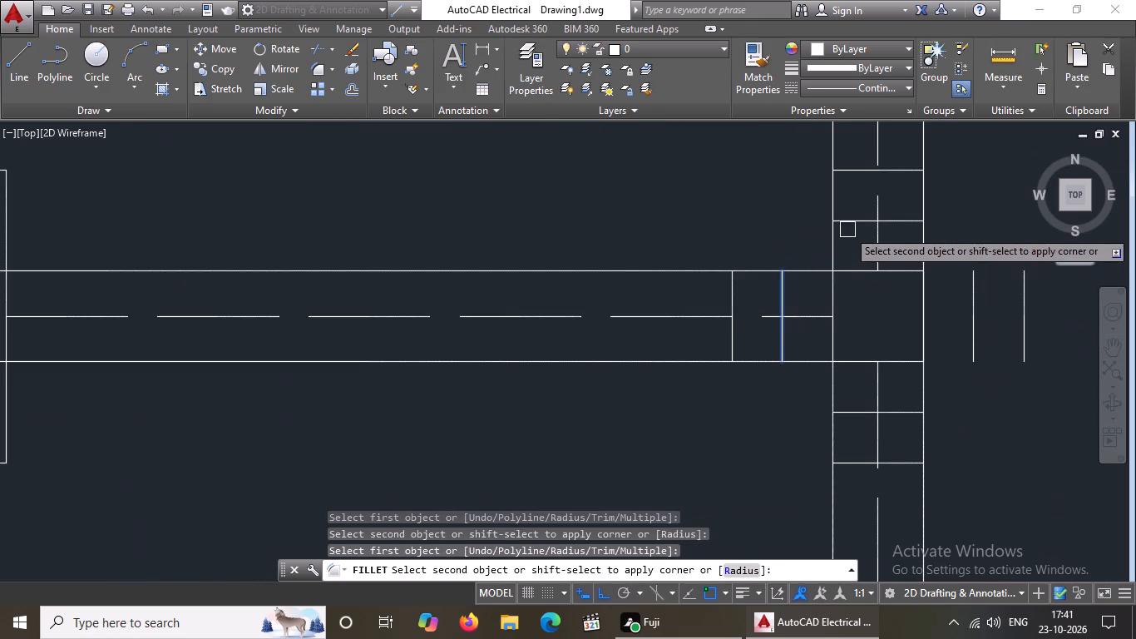
pyautogui.click(848, 220)
pyautogui.click(737, 291)
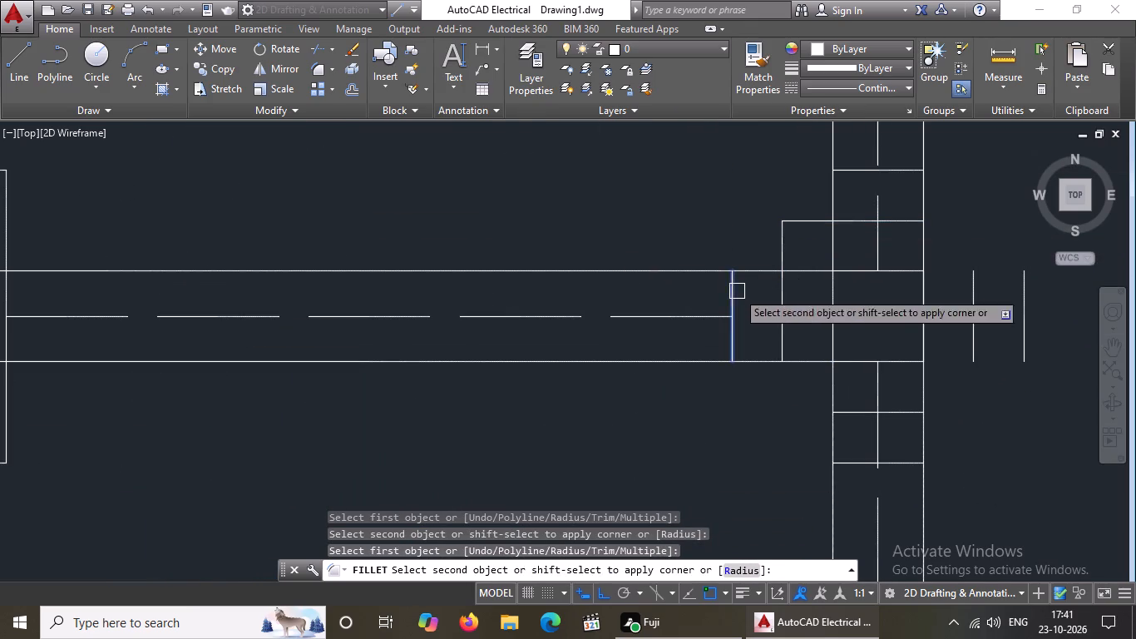
pyautogui.click(858, 170)
pyautogui.click(901, 215)
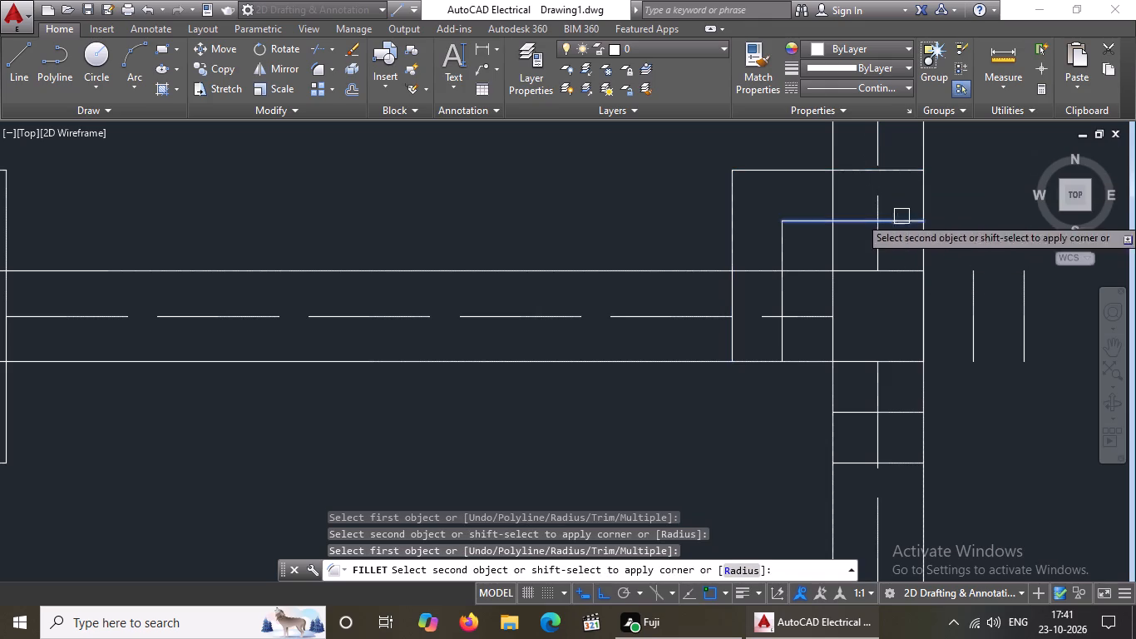
pyautogui.moveTo(975, 319); pyautogui.dragTo(973, 310)
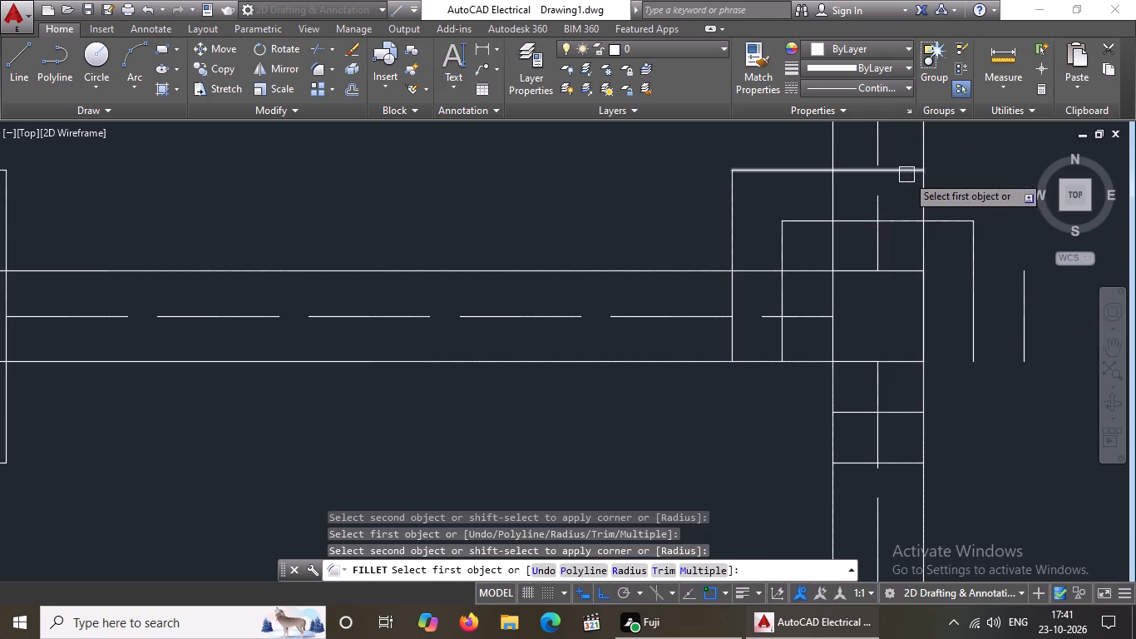
pyautogui.click(906, 173)
pyautogui.click(1032, 295)
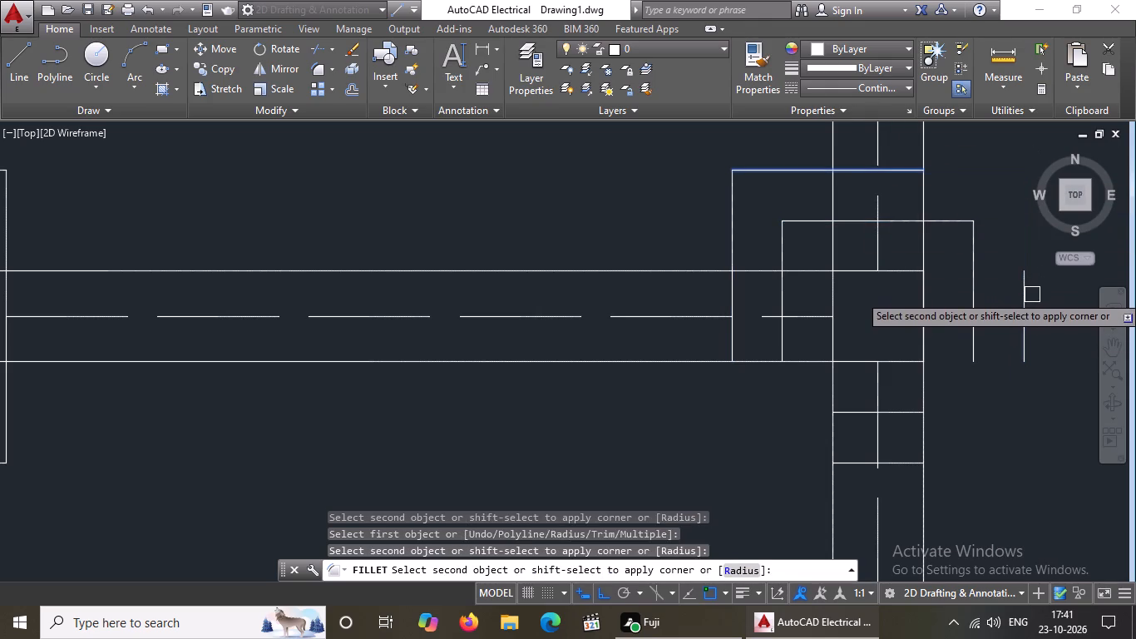
pyautogui.click(1030, 298)
# Fillet the lower corners of both outlines around that cross wall's junction square on the right outer wall at radius 0, closing both.
pyautogui.click(786, 344)
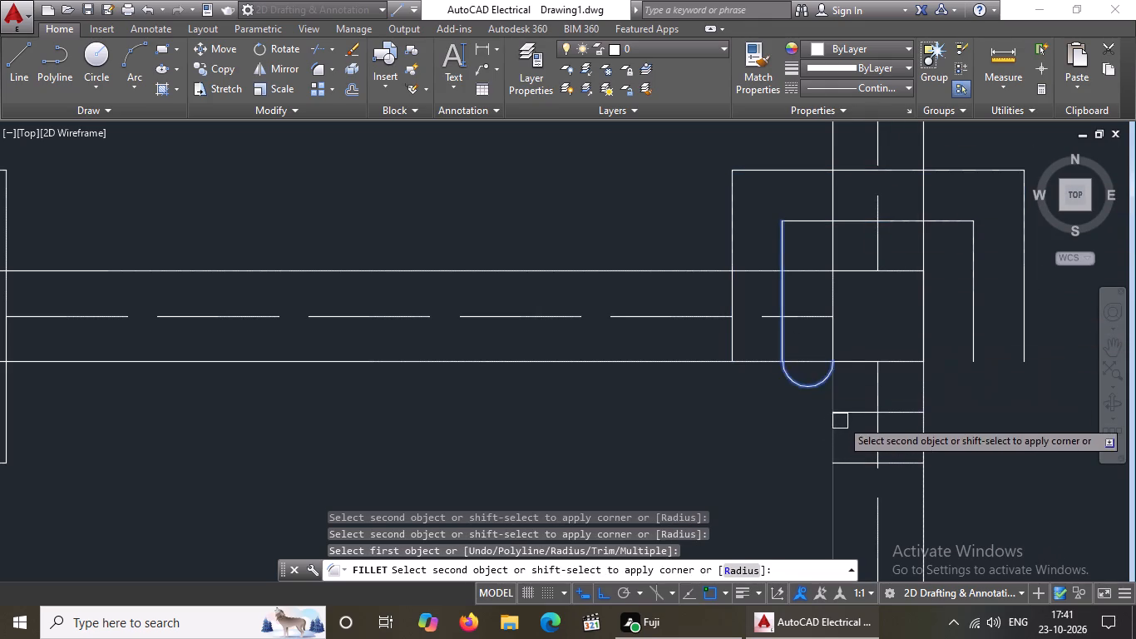
pyautogui.click(852, 413)
pyautogui.moveTo(733, 349); pyautogui.dragTo(734, 357)
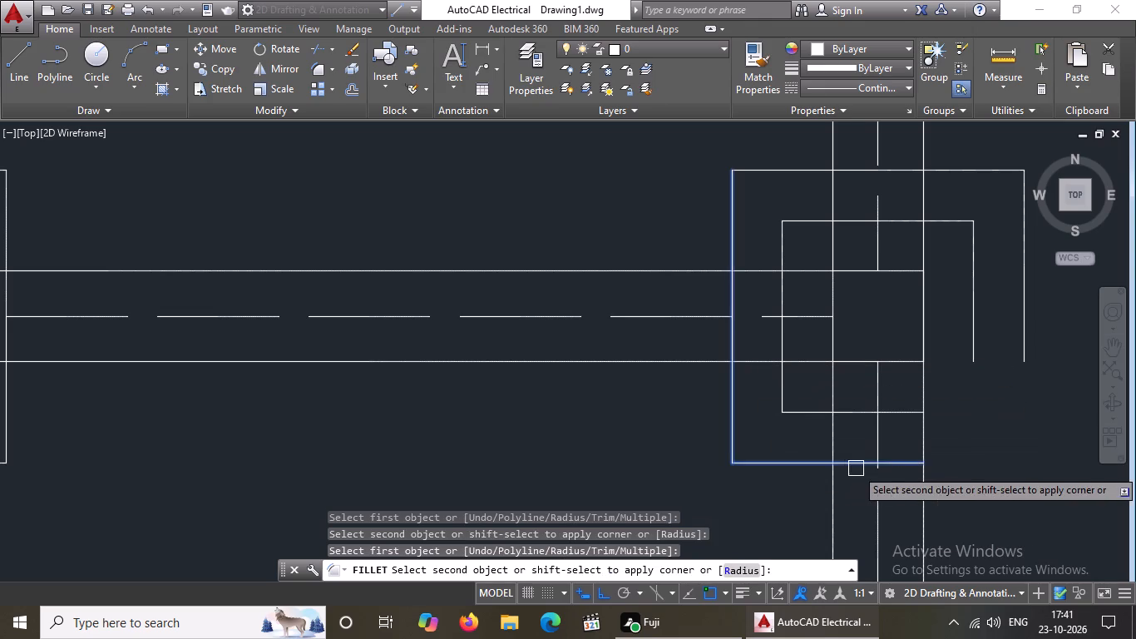
pyautogui.click(856, 468)
pyautogui.click(890, 418)
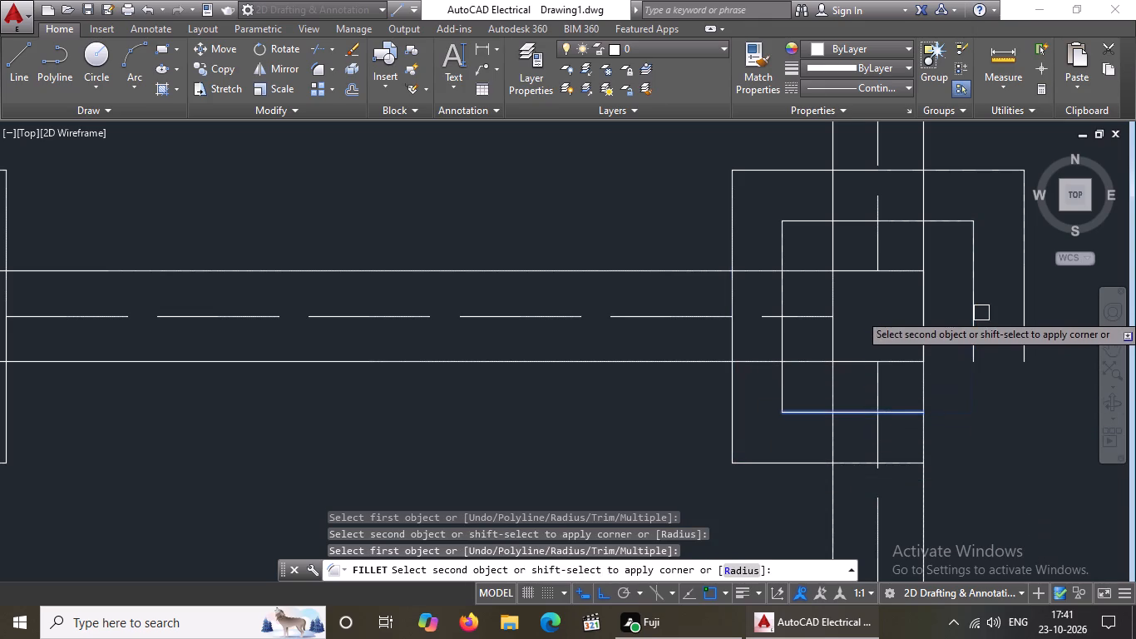
pyautogui.moveTo(980, 319); pyautogui.dragTo(975, 329)
pyautogui.moveTo(908, 463); pyautogui.dragTo(926, 448)
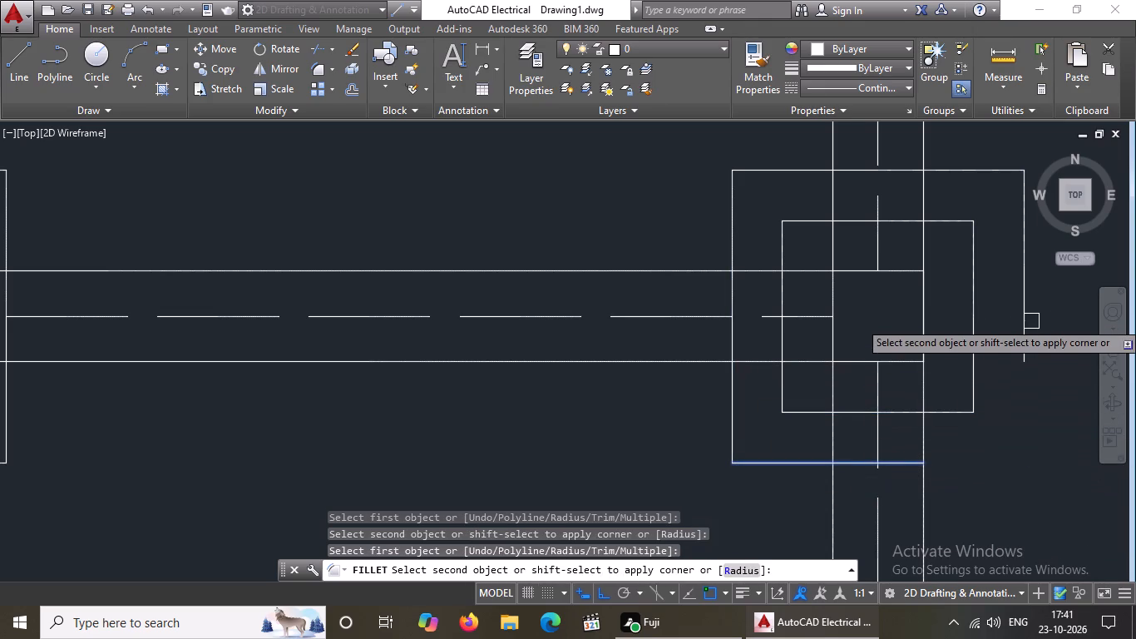
pyautogui.click(1016, 331)
pyautogui.click(1025, 316)
# Fillet the upper corners of both offset outlines around the short vertical wall's middle junction square, where the short cross wall starts, radius 0.
pyautogui.scroll(-5, 872, 310)
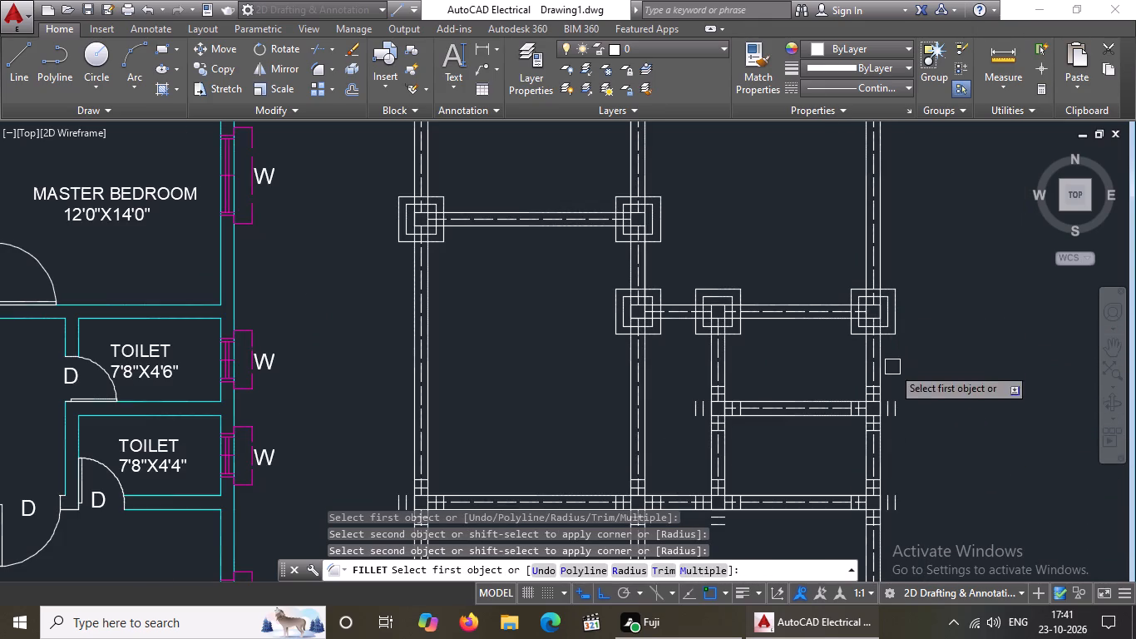
pyautogui.scroll(3, 735, 443)
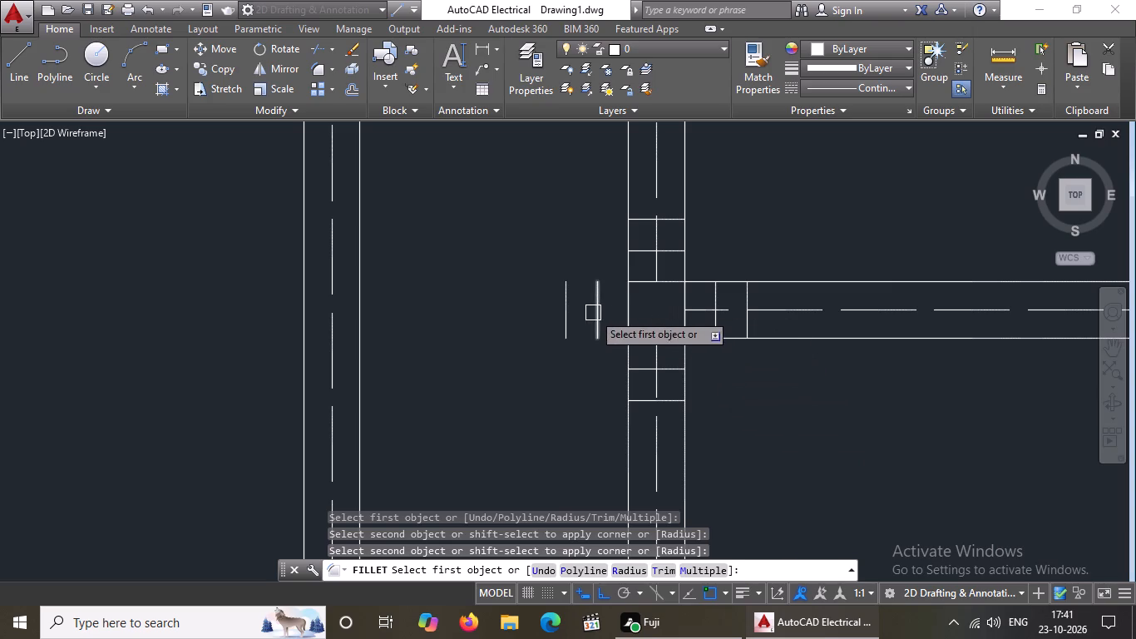
pyautogui.click(593, 313)
pyautogui.click(641, 255)
pyautogui.click(564, 304)
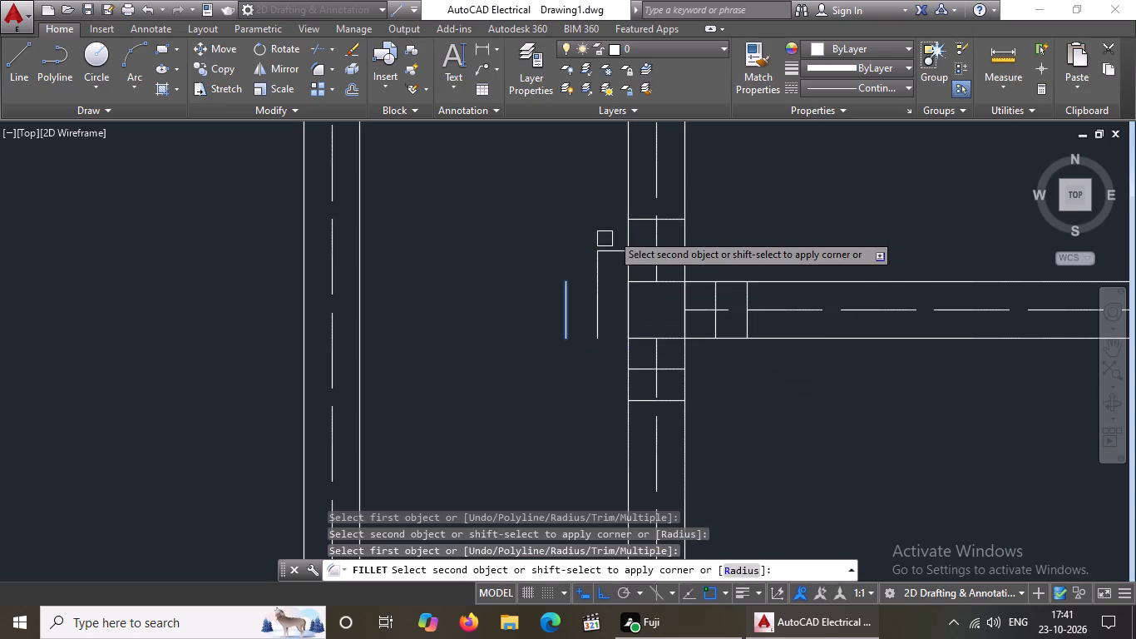
pyautogui.click(644, 222)
pyautogui.click(714, 297)
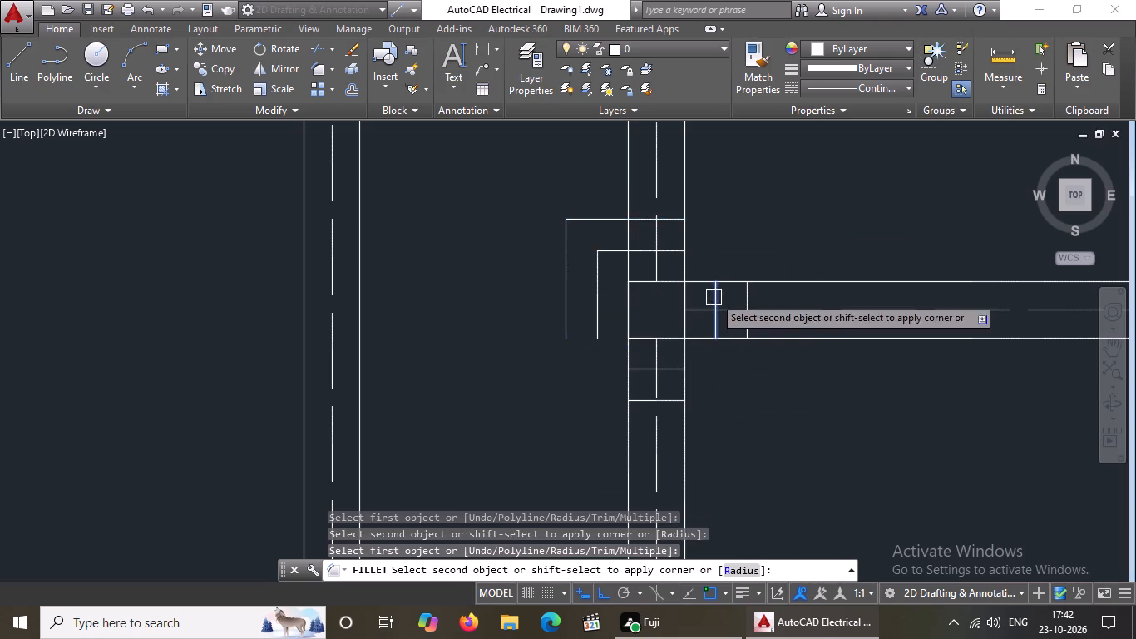
pyautogui.click(670, 252)
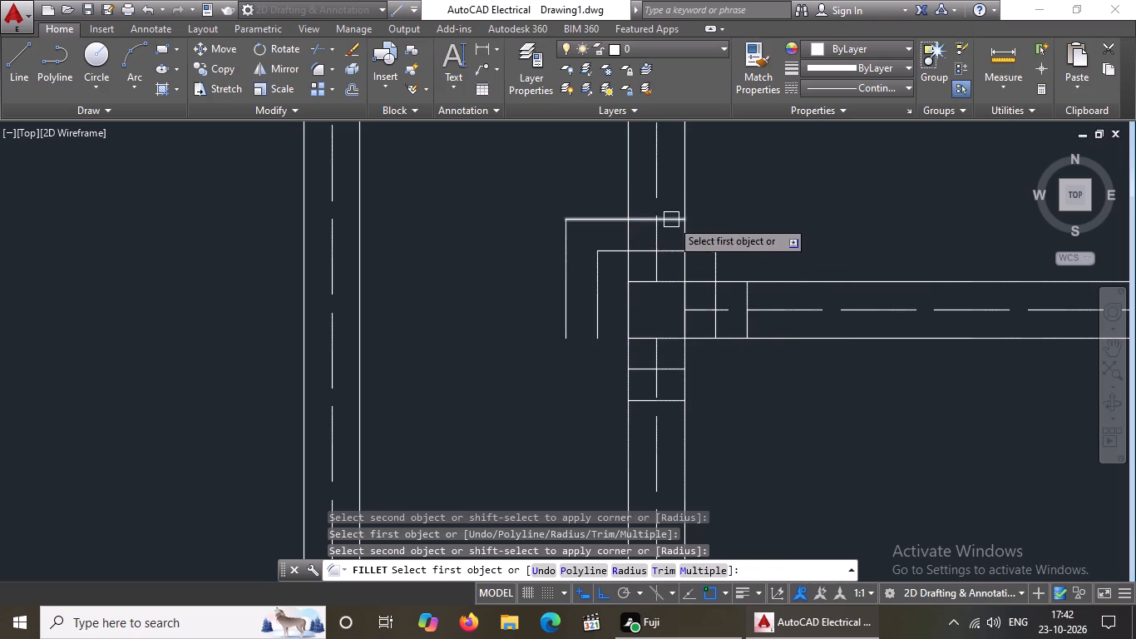
pyautogui.click(671, 220)
pyautogui.click(745, 296)
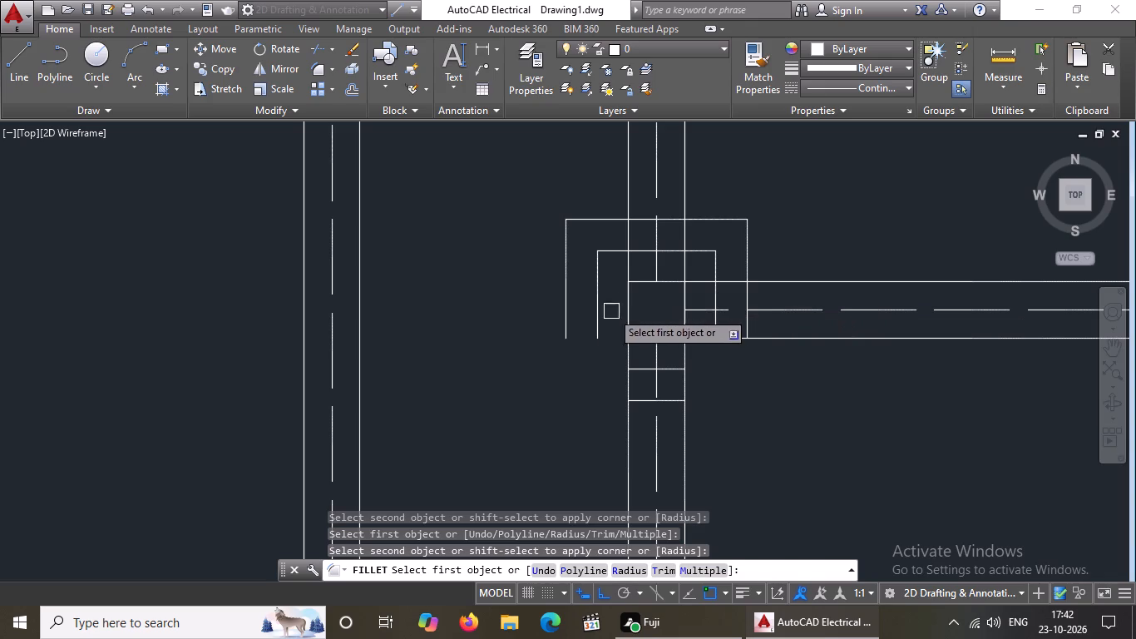
# Fillet the lower corners of both outlines around the short vertical wall's middle junction square at radius 0, closing both.
pyautogui.click(597, 307)
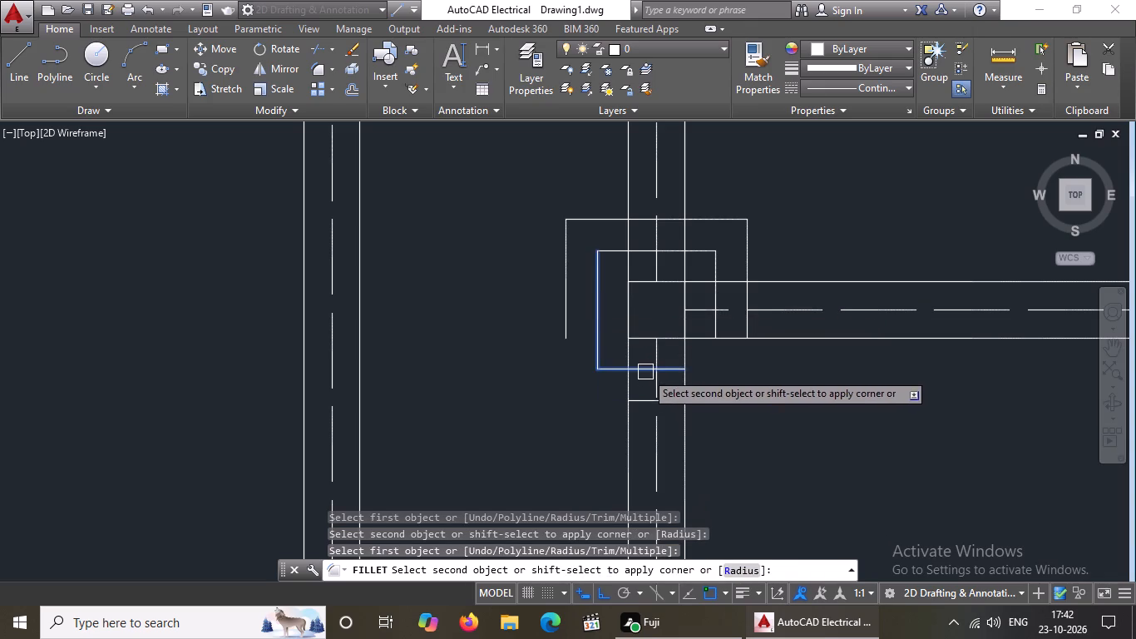
pyautogui.click(645, 372)
pyautogui.moveTo(567, 304); pyautogui.dragTo(567, 316)
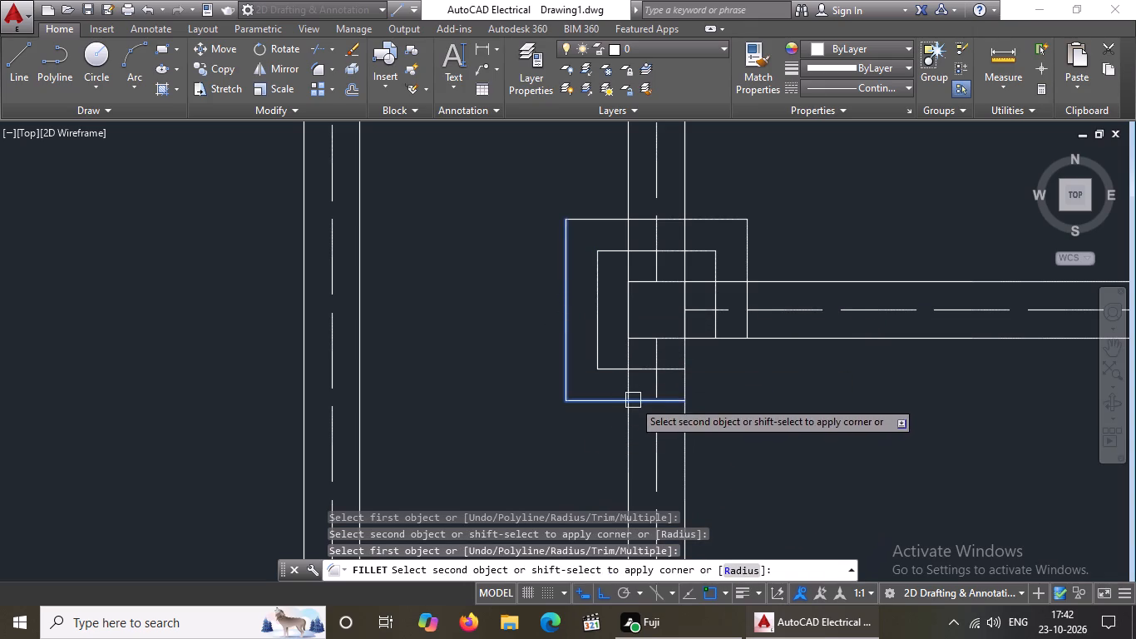
pyautogui.click(633, 400)
pyautogui.moveTo(675, 400); pyautogui.dragTo(682, 389)
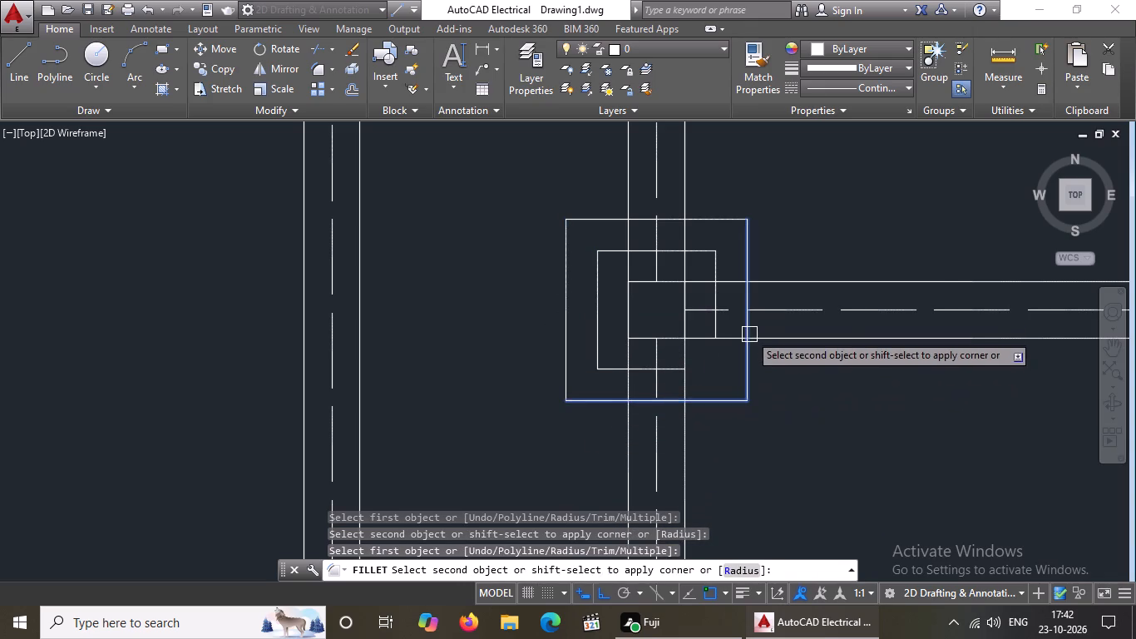
pyautogui.click(749, 330)
pyautogui.click(671, 369)
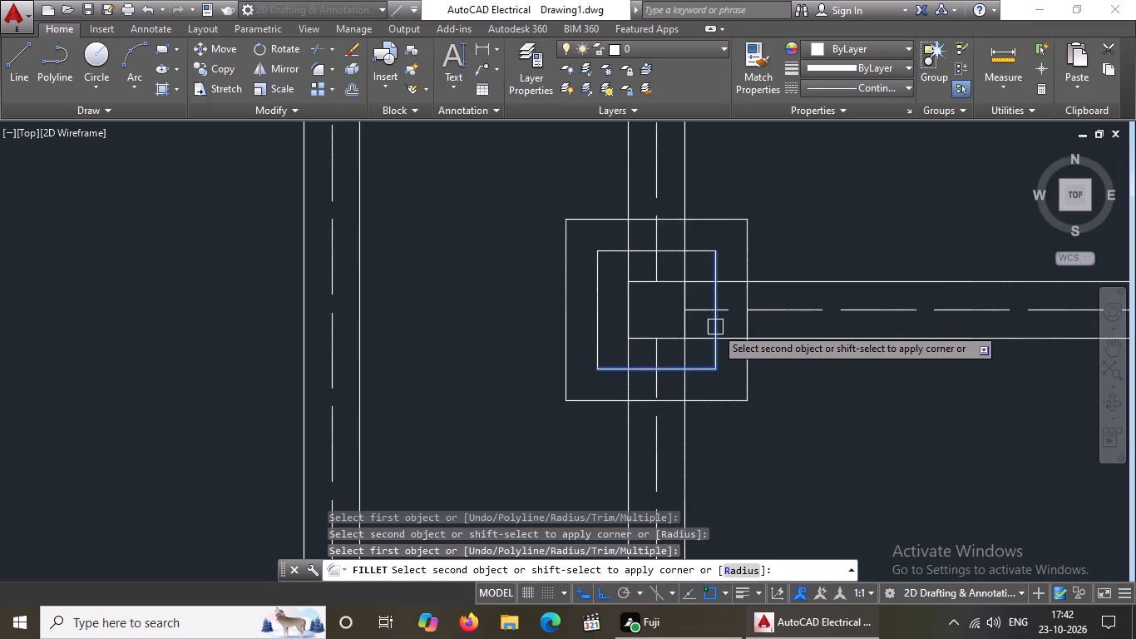
pyautogui.click(715, 326)
# Fillet the upper corners of both offset outlines around the junction square where the short cross wall meets the right outer wall, radius 0.
pyautogui.scroll(-5, 699, 314)
pyautogui.scroll(4, 770, 318)
pyautogui.scroll(1, 638, 297)
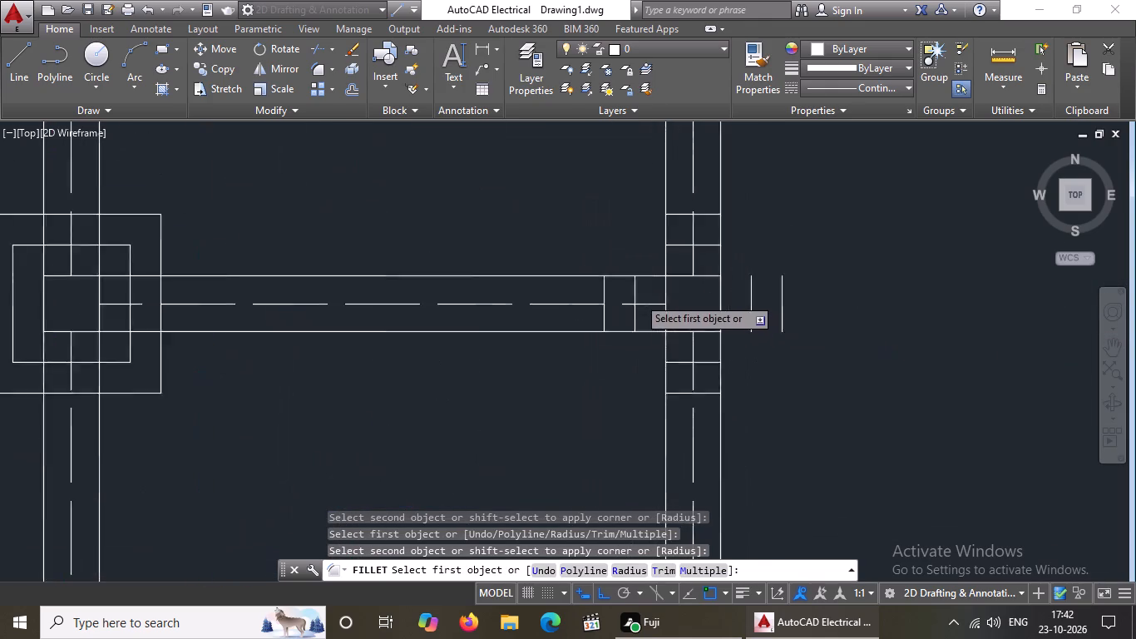
pyautogui.scroll(2, 638, 297)
pyautogui.click(630, 295)
pyautogui.click(725, 170)
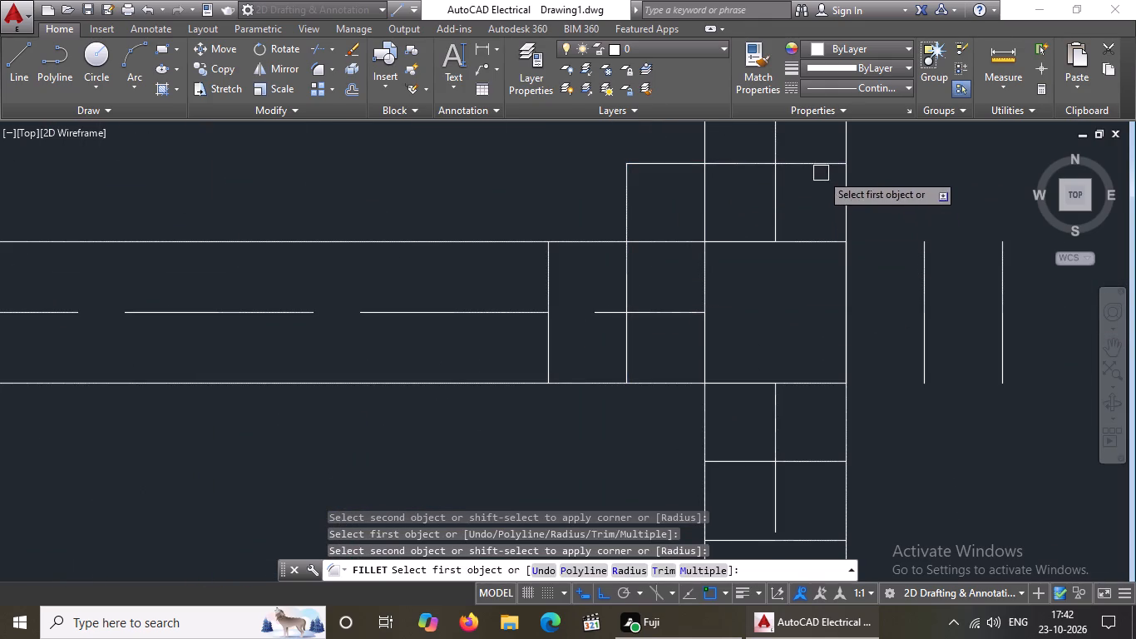
pyautogui.click(821, 168)
pyautogui.click(921, 293)
pyautogui.scroll(-3, 914, 294)
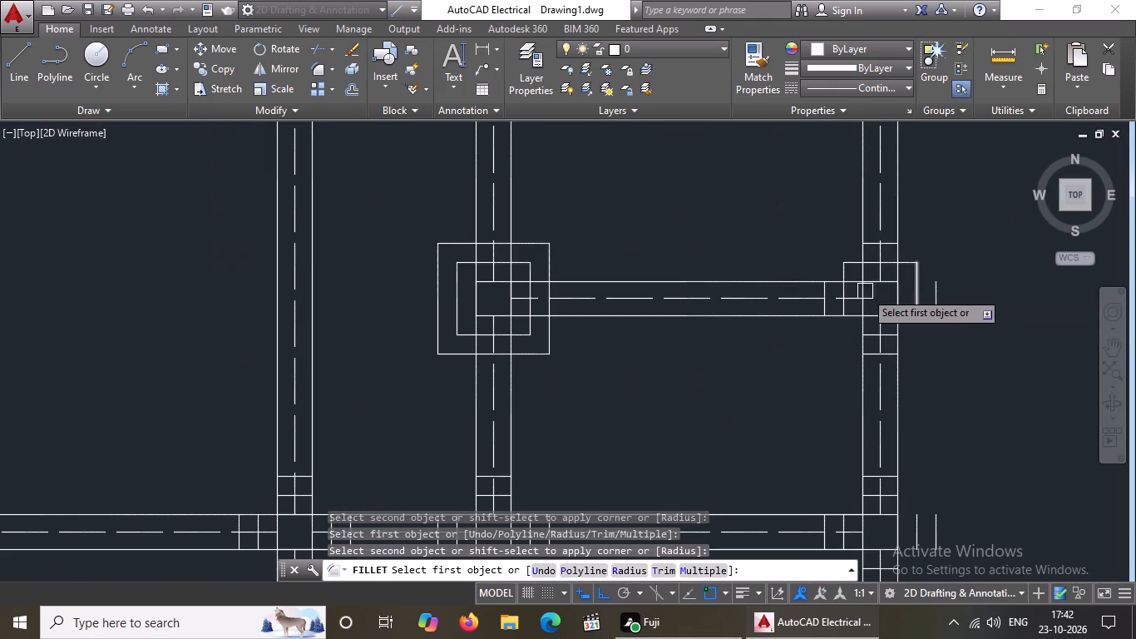
pyautogui.scroll(2, 832, 285)
pyautogui.click(803, 290)
pyautogui.click(921, 170)
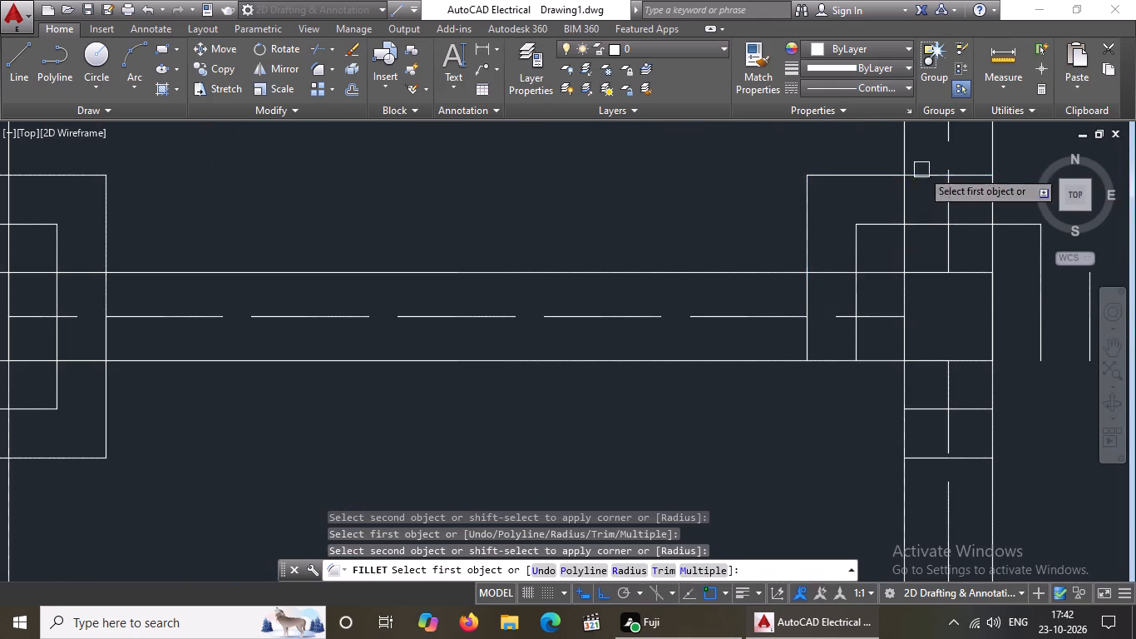
pyautogui.scroll(-3, 988, 278)
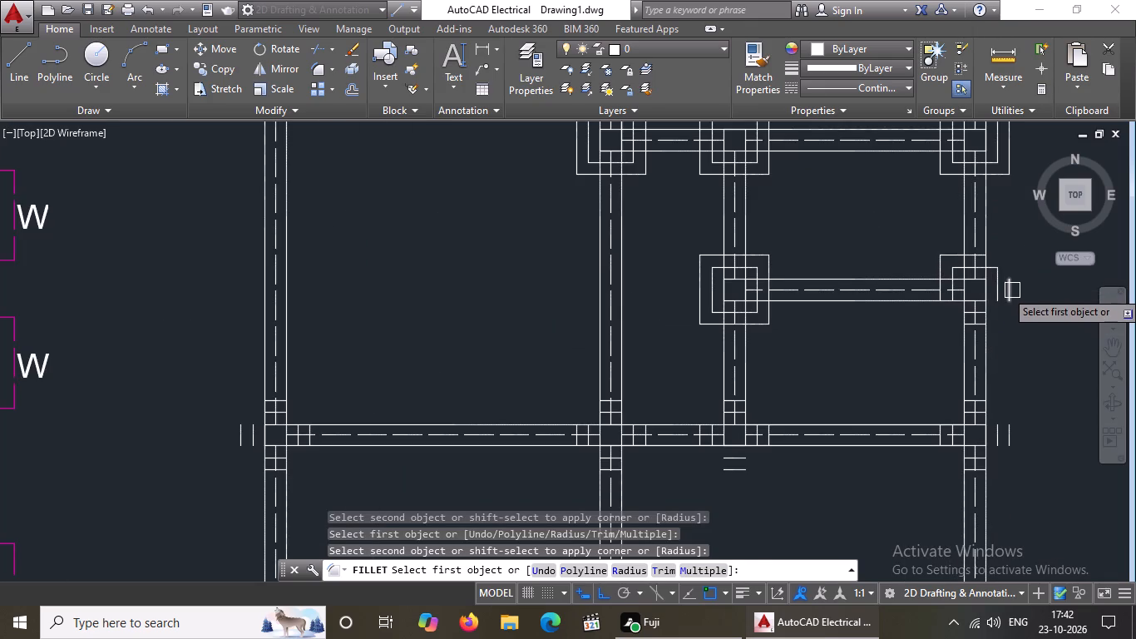
pyautogui.click(1011, 290)
pyautogui.scroll(3, 998, 265)
pyautogui.click(920, 231)
# Fillet the lower corners of both outlines around the short cross wall's junction square on the right outer wall at radius 0, closing both.
pyautogui.scroll(-2, 917, 241)
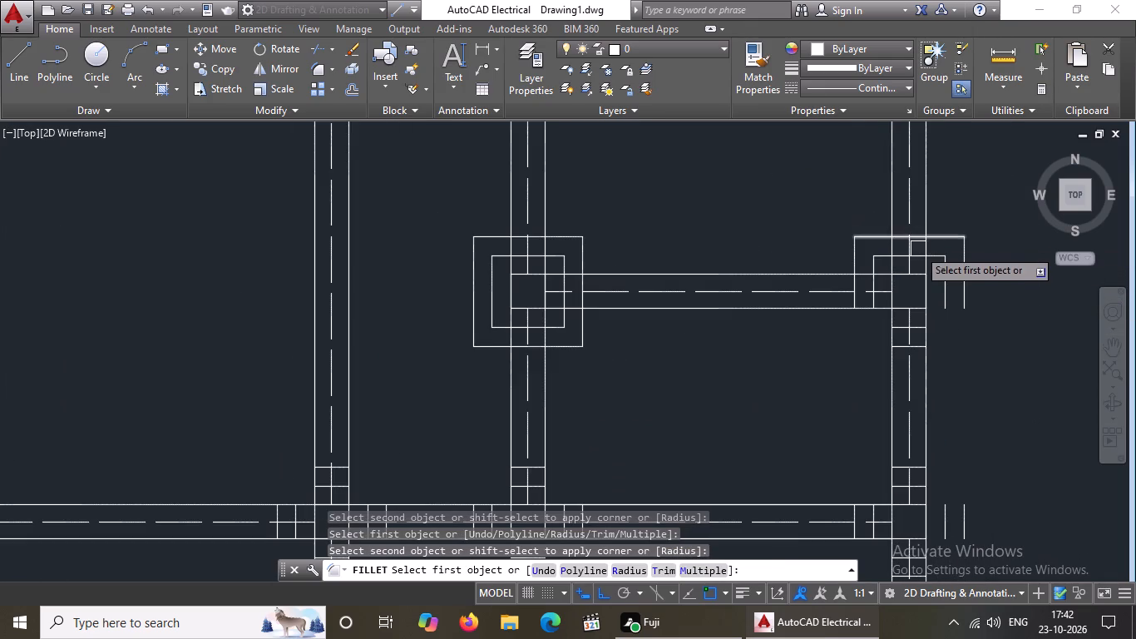
pyautogui.scroll(2, 900, 300)
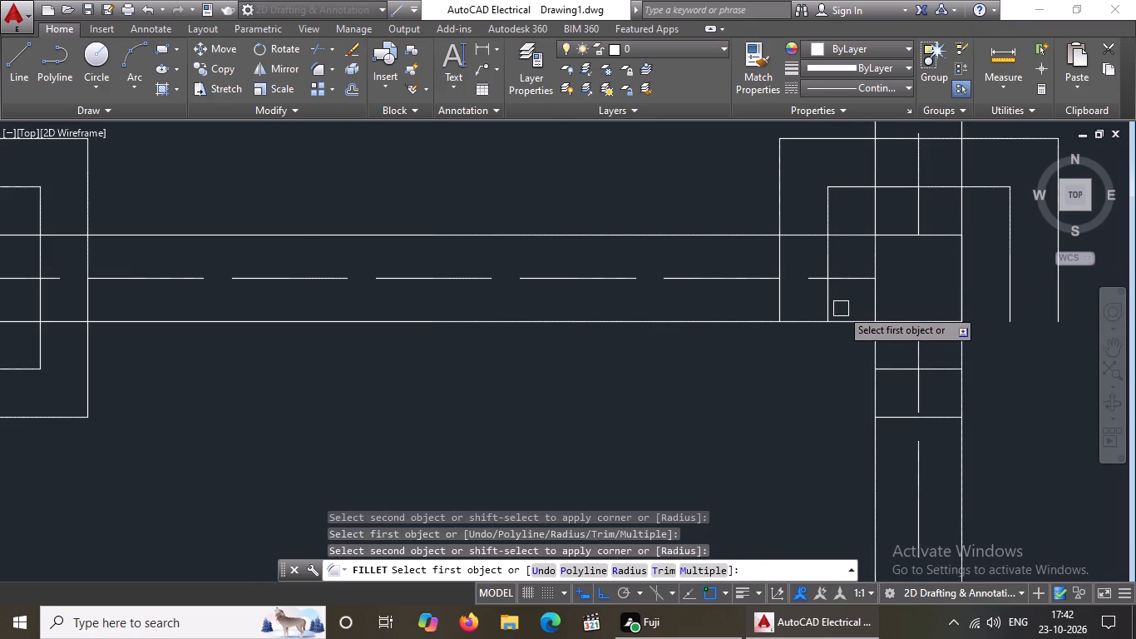
pyautogui.click(829, 302)
pyautogui.click(901, 372)
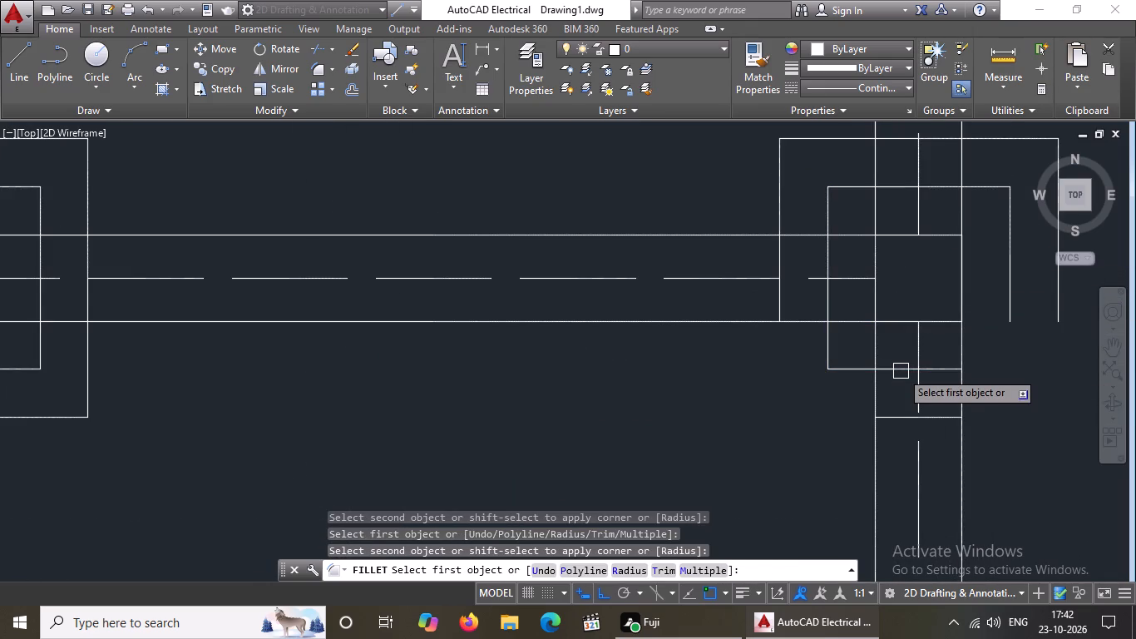
pyautogui.click(783, 303)
pyautogui.click(894, 419)
pyautogui.moveTo(938, 367); pyautogui.dragTo(938, 366)
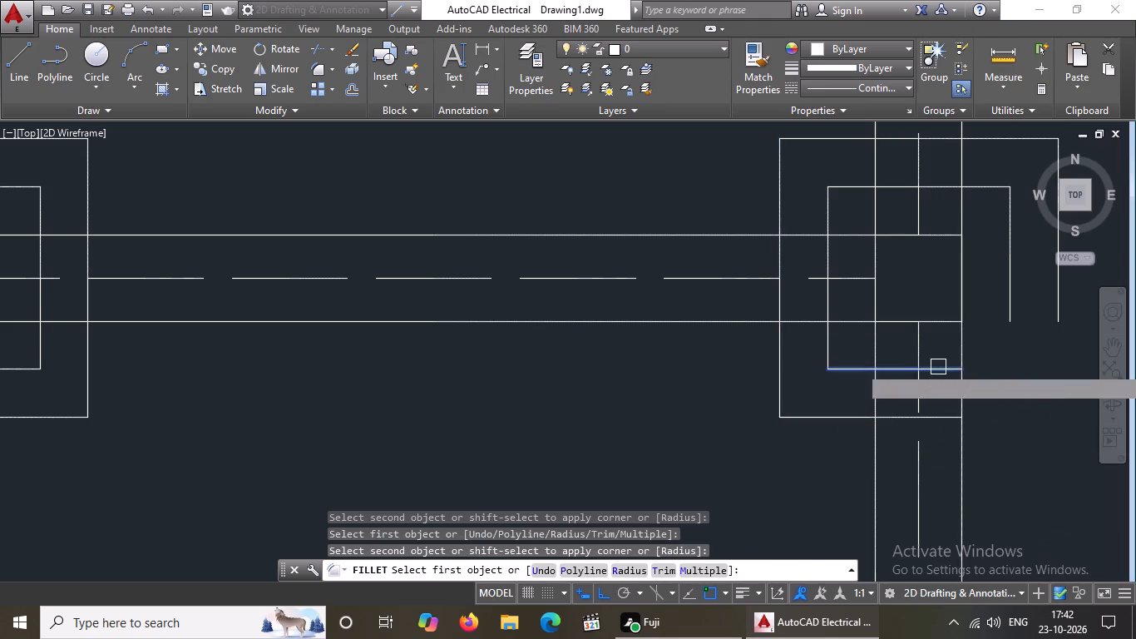
pyautogui.moveTo(938, 366); pyautogui.dragTo(944, 358)
pyautogui.moveTo(1009, 286); pyautogui.dragTo(1005, 304)
pyautogui.click(947, 413)
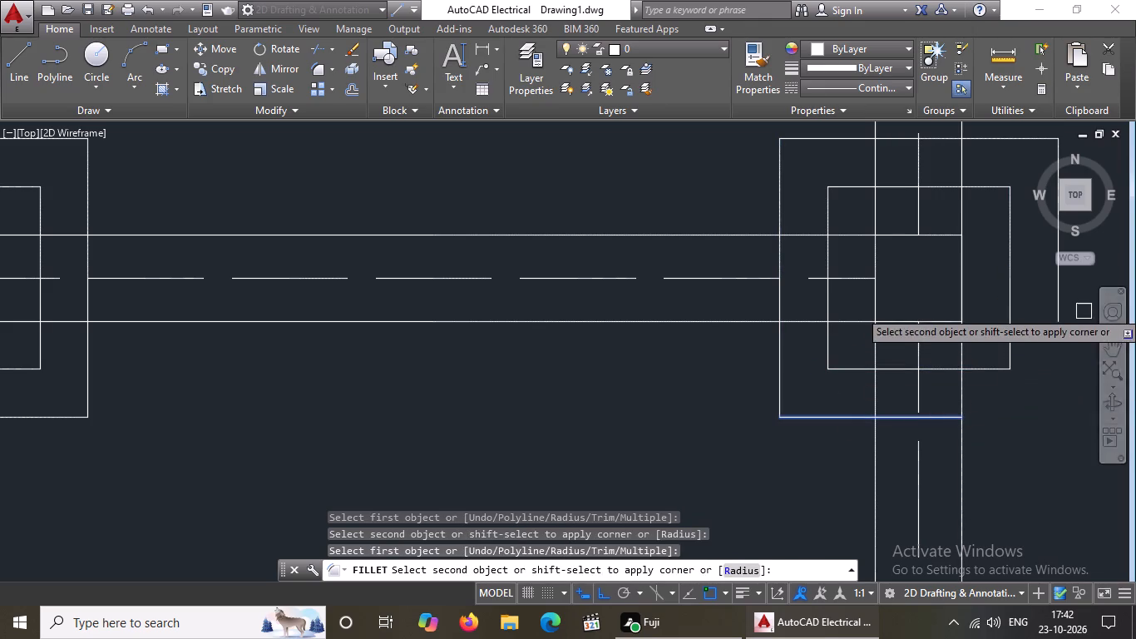
pyautogui.click(1056, 310)
# Fillet the upper corners of both offset outlines where the full-width cross wall below the short cross wall meets the left outer wall, radius 0.
pyautogui.scroll(-6, 936, 319)
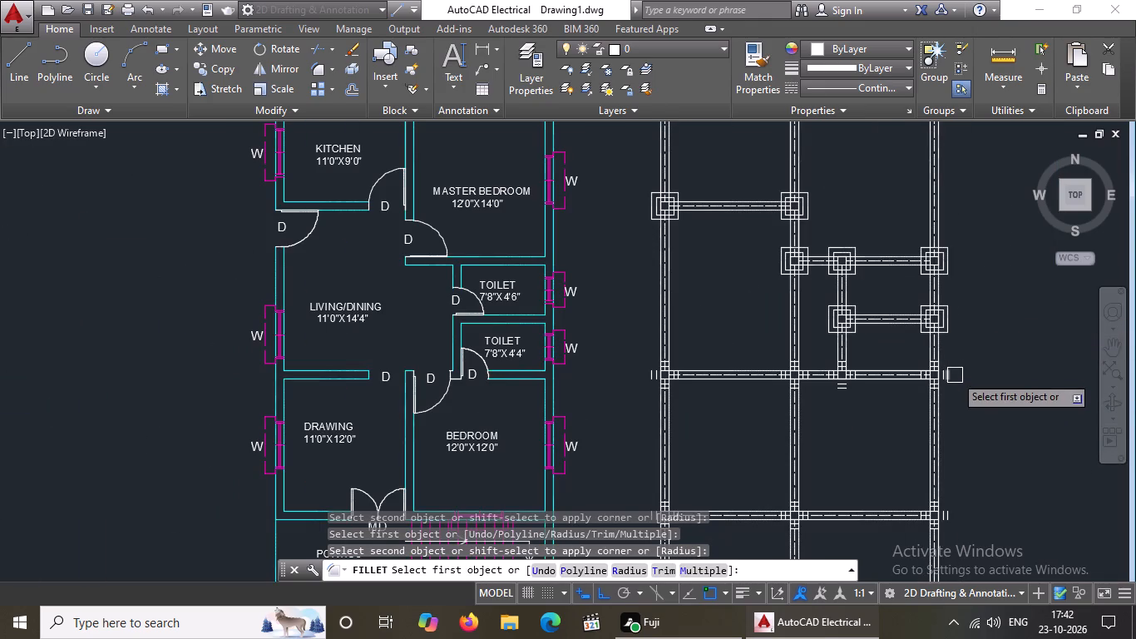
pyautogui.scroll(4, 670, 372)
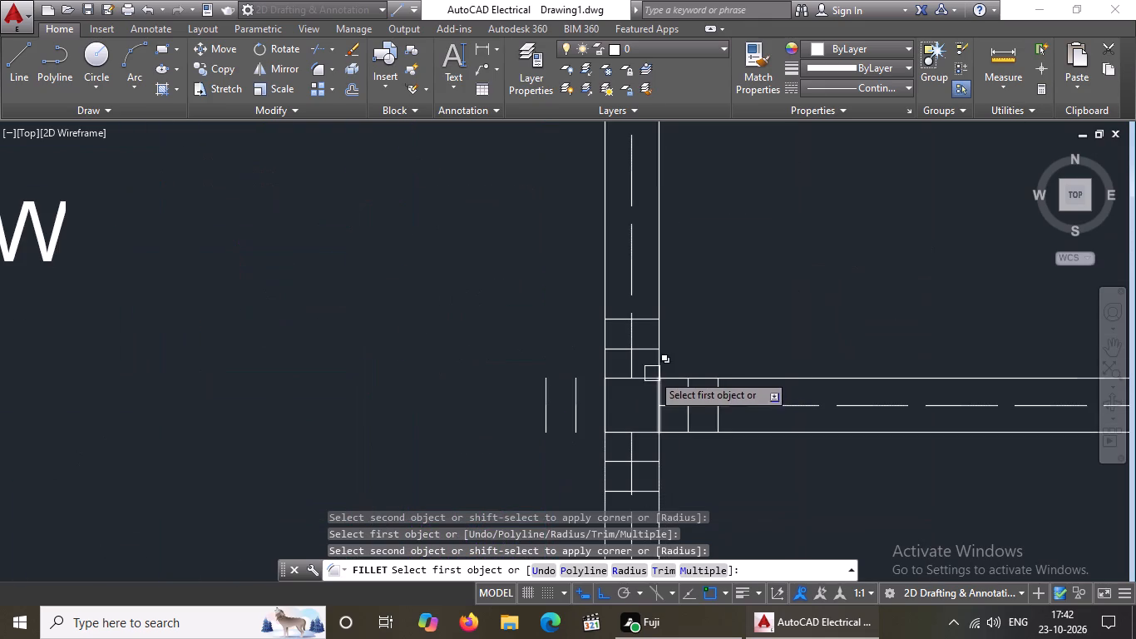
pyautogui.click(570, 414)
pyautogui.click(623, 352)
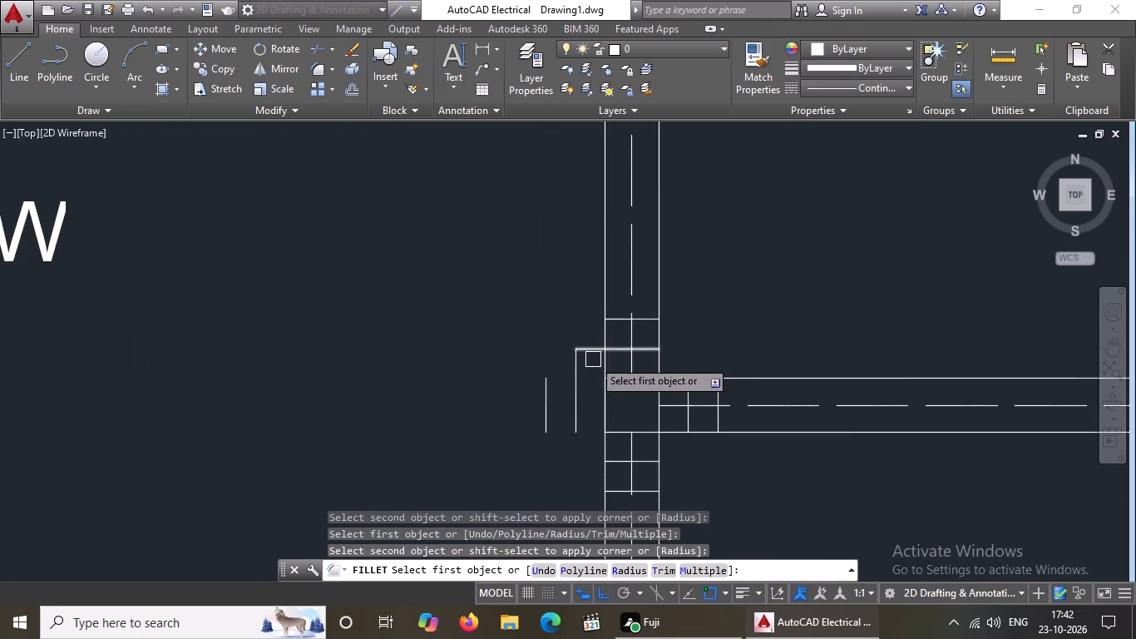
pyautogui.moveTo(546, 395); pyautogui.dragTo(554, 377)
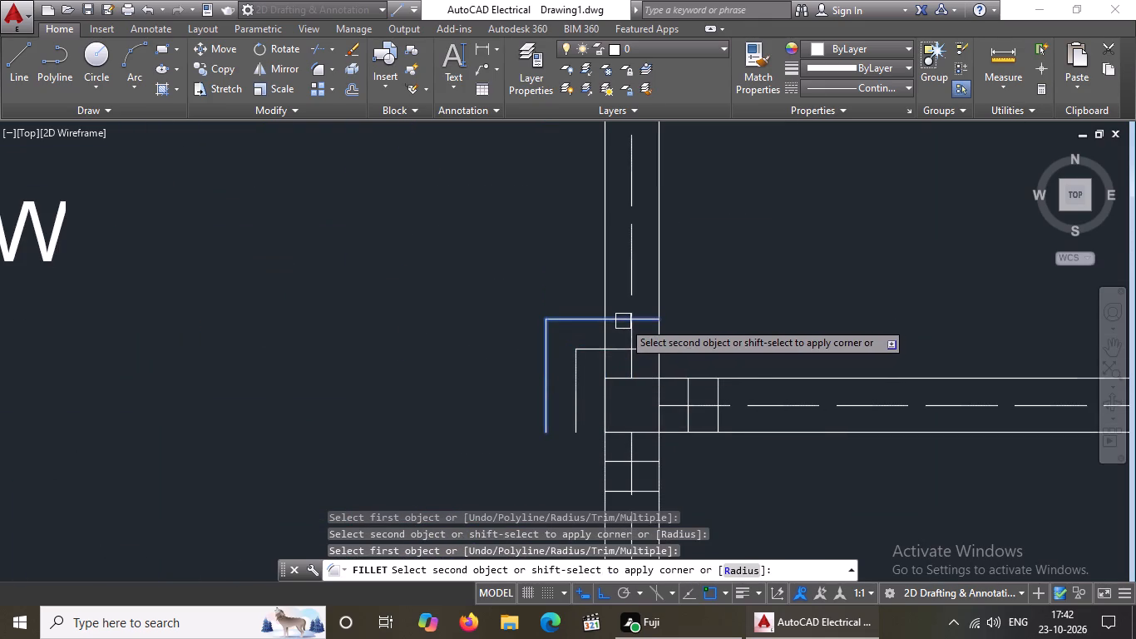
pyautogui.click(623, 321)
pyautogui.click(683, 393)
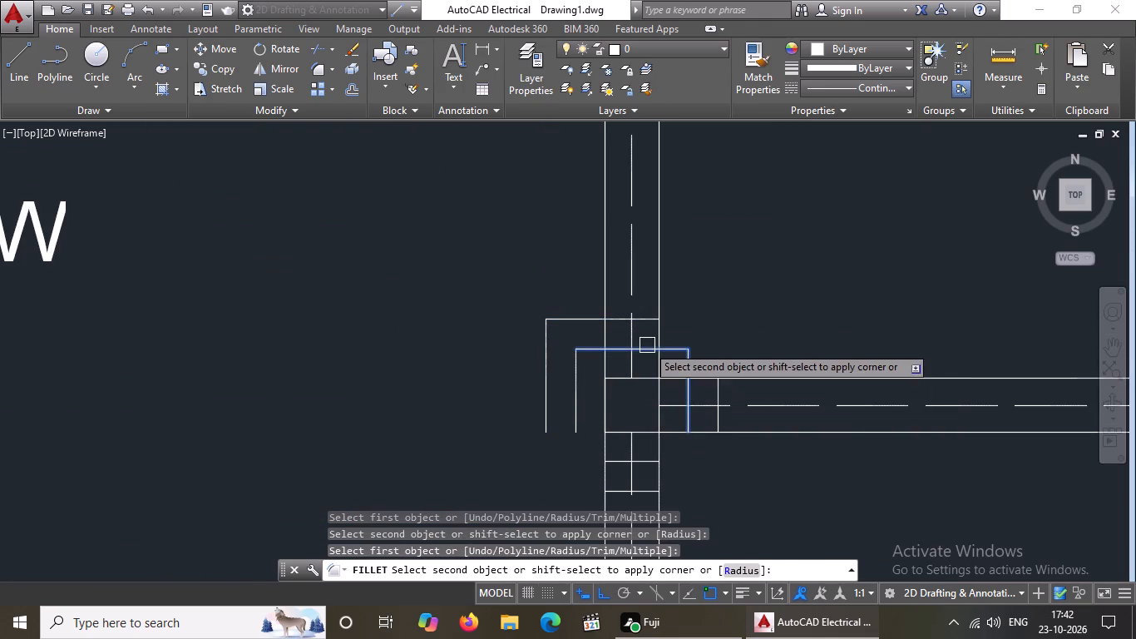
pyautogui.click(643, 353)
pyautogui.click(643, 315)
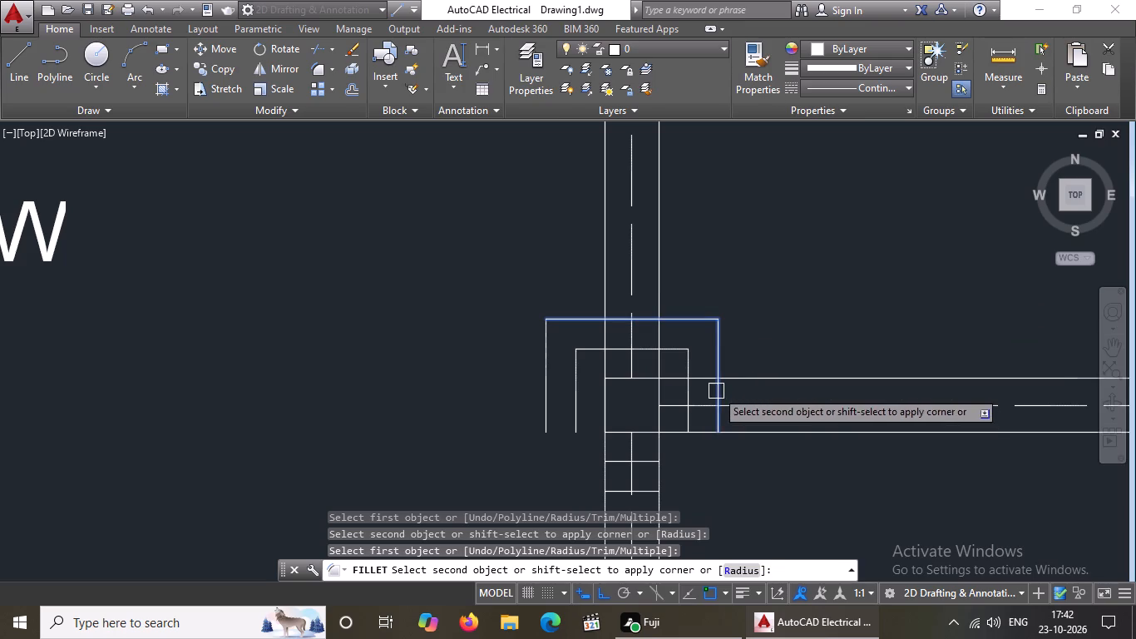
pyautogui.click(716, 390)
# Fillet the lower corners of both outlines around the full-width cross wall's junction square on the left outer wall at radius 0, closing both.
pyautogui.click(577, 409)
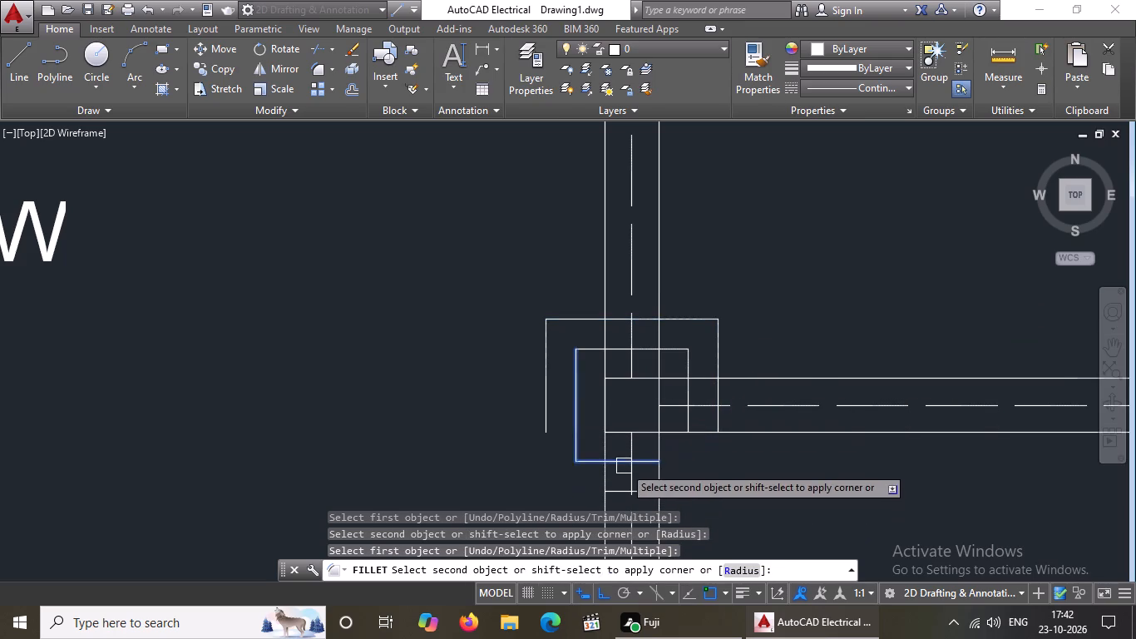
pyautogui.click(624, 464)
pyautogui.click(550, 409)
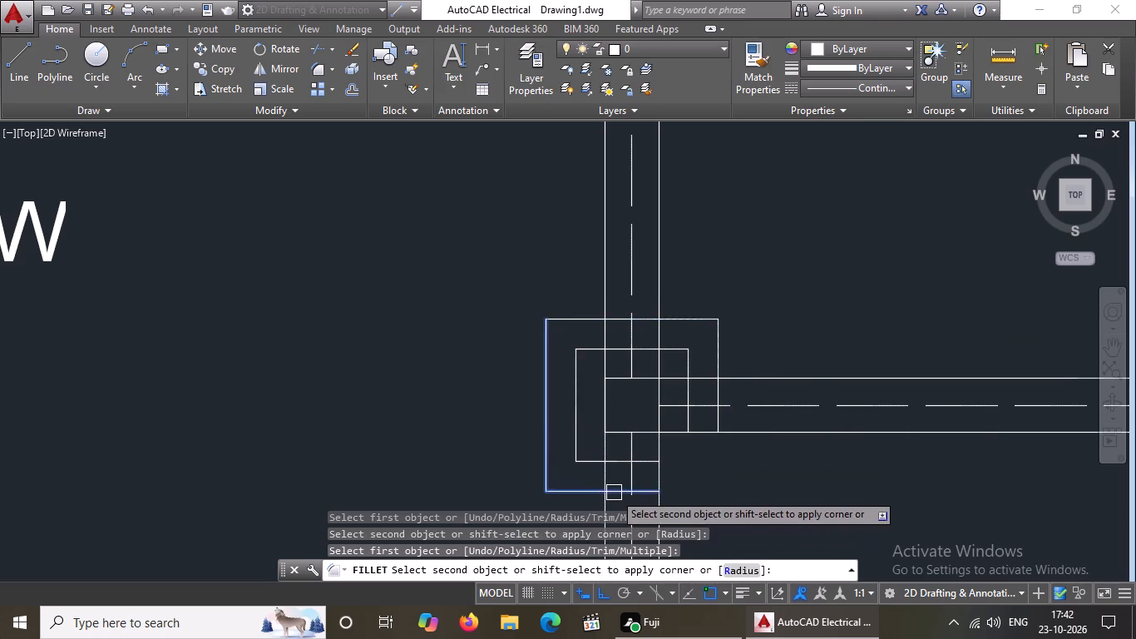
pyautogui.click(614, 488)
pyautogui.click(645, 463)
pyautogui.click(682, 417)
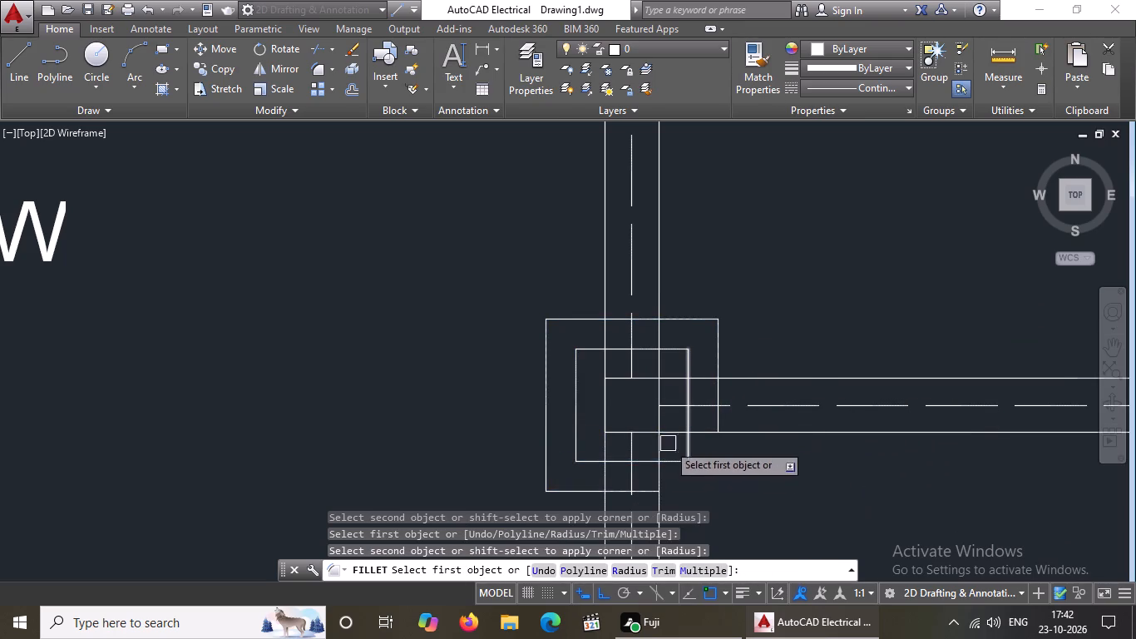
pyautogui.click(649, 492)
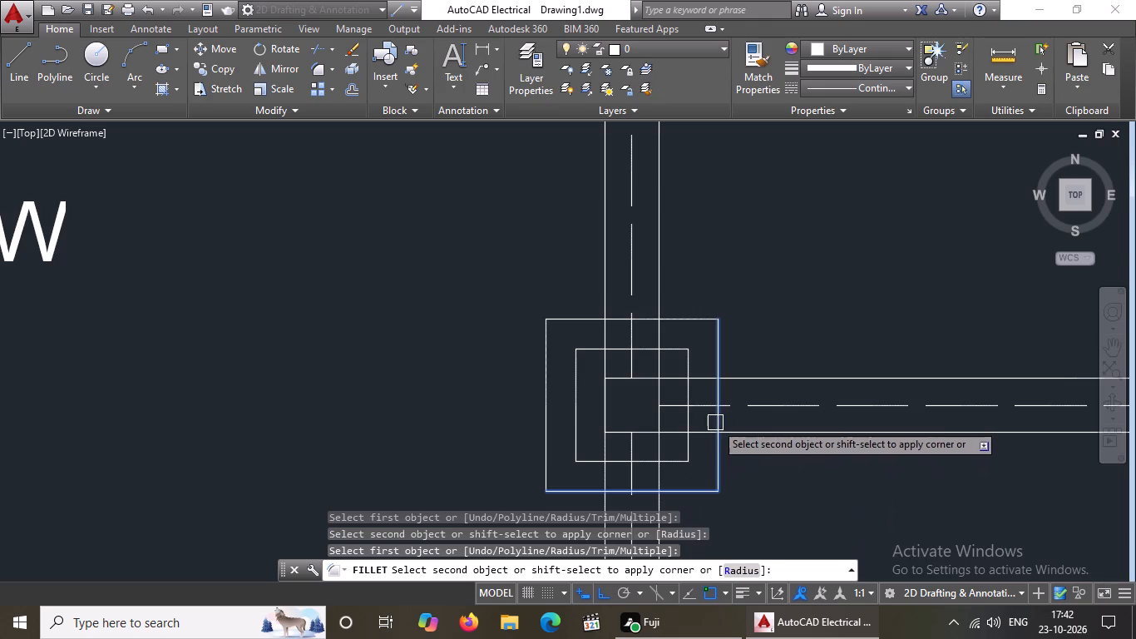
pyautogui.click(715, 423)
# Fillet the lower corners of both offset outlines around the junction square where the full-width cross wall crosses the central vertical wall, radius 0.
pyautogui.scroll(-7, 717, 395)
pyautogui.scroll(6, 846, 406)
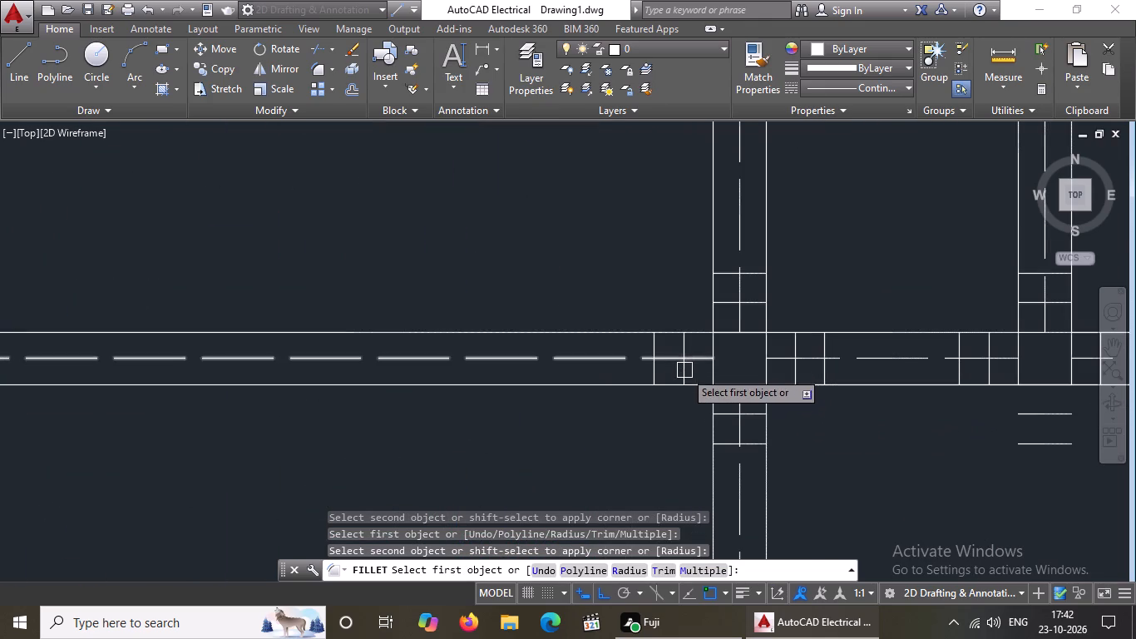
pyautogui.scroll(2, 682, 374)
pyautogui.click(682, 374)
pyautogui.click(788, 478)
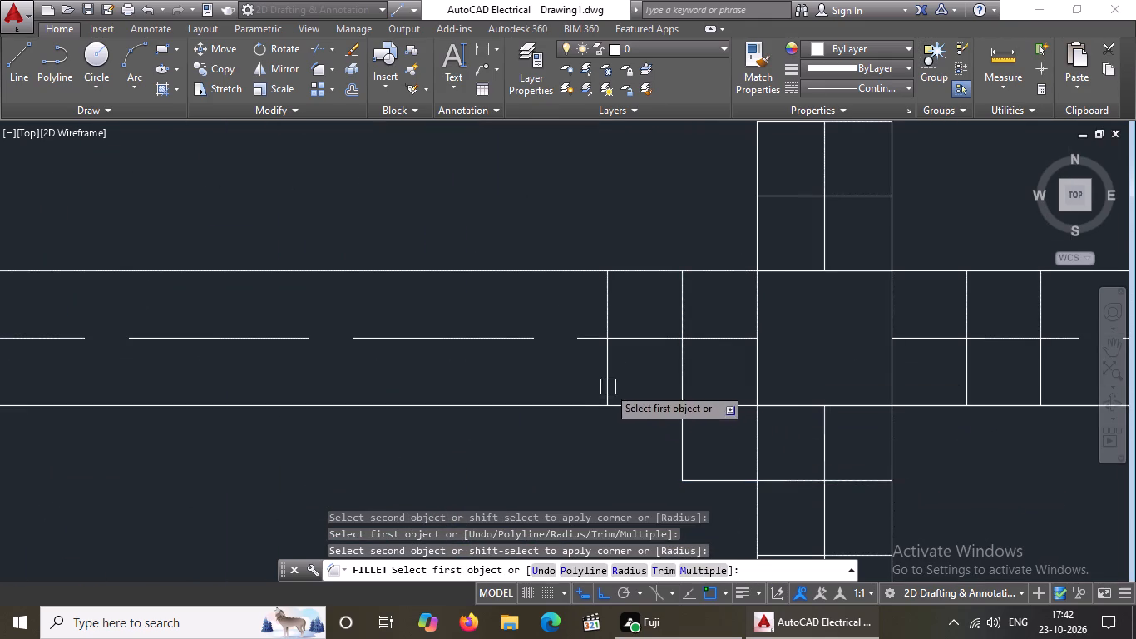
pyautogui.click(605, 384)
pyautogui.scroll(-3, 693, 388)
pyautogui.scroll(2, 719, 430)
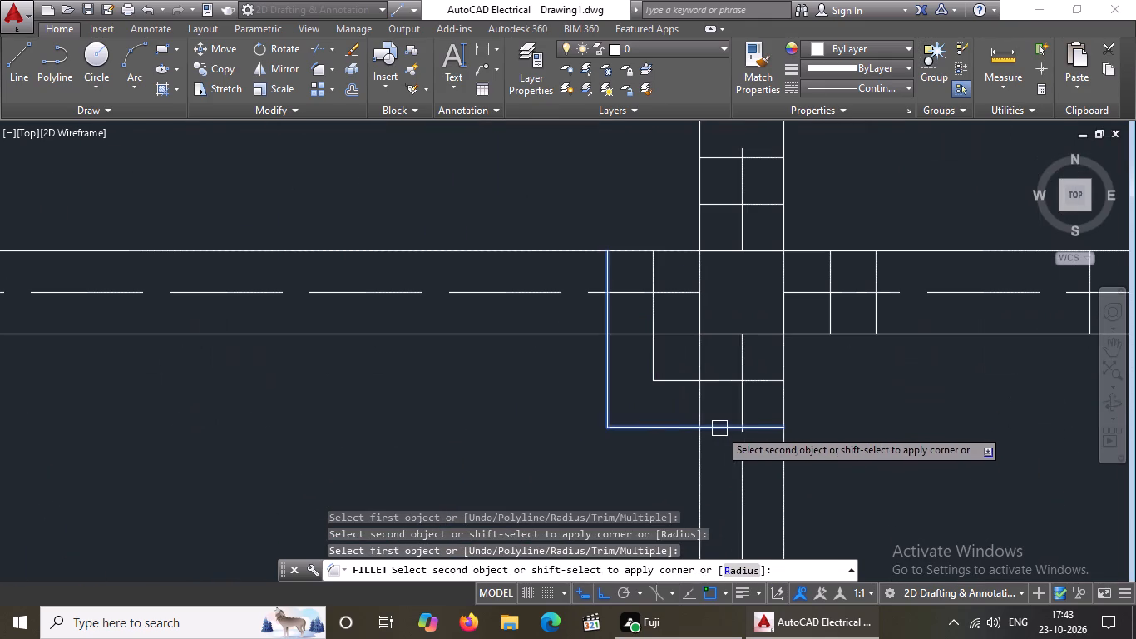
pyautogui.click(719, 428)
pyautogui.click(764, 384)
pyautogui.click(828, 319)
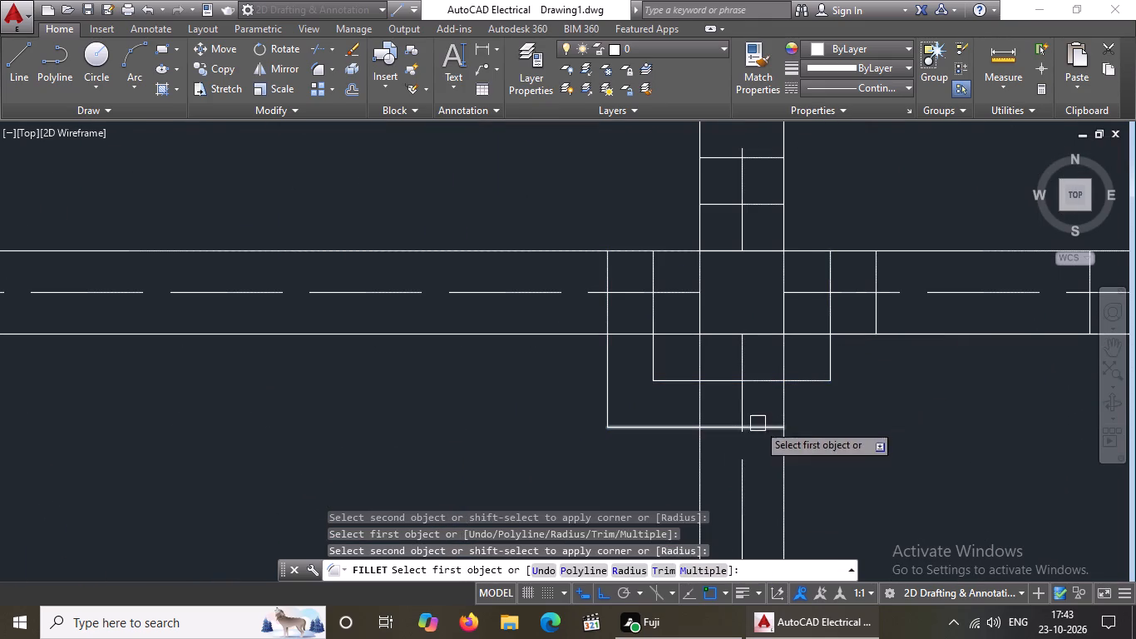
pyautogui.moveTo(758, 425); pyautogui.dragTo(767, 425)
pyautogui.click(881, 324)
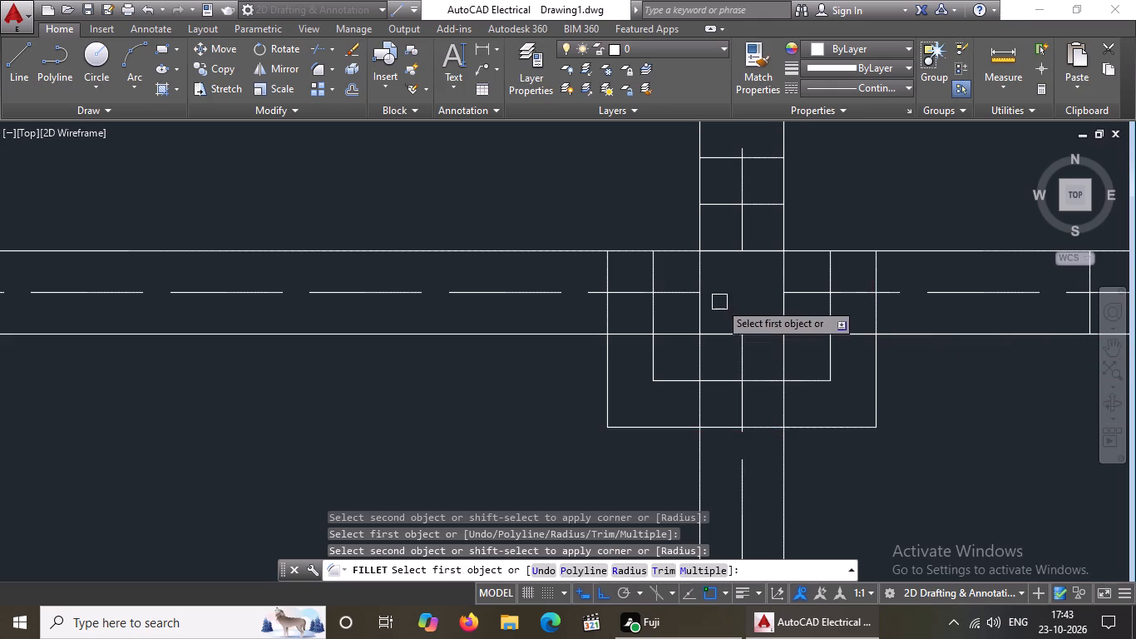
# Fillet the upper corners of both outlines around the full-width cross wall's central junction square at radius 0, closing both.
pyautogui.click(648, 272)
pyautogui.click(720, 205)
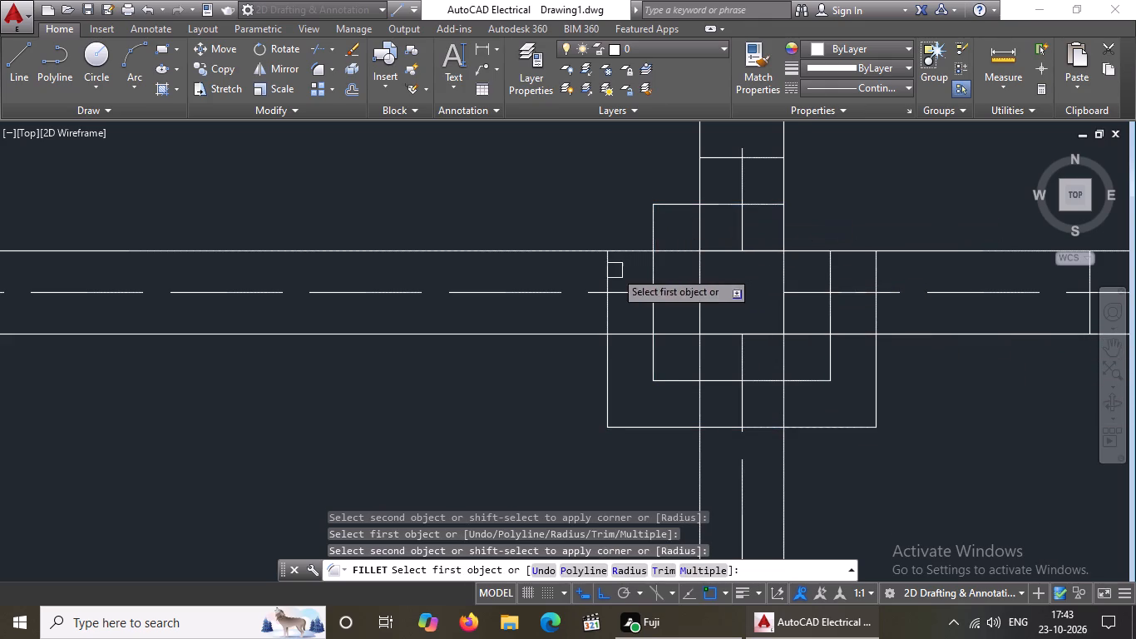
pyautogui.moveTo(603, 270); pyautogui.dragTo(606, 259)
pyautogui.click(722, 157)
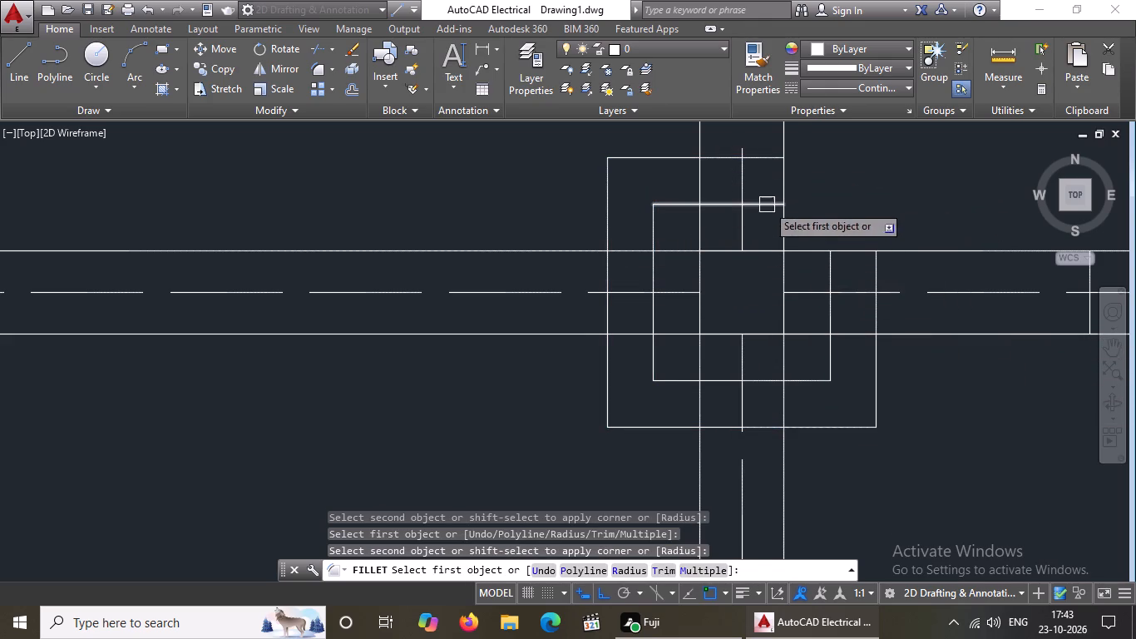
pyautogui.click(767, 205)
pyautogui.click(826, 275)
pyautogui.moveTo(758, 156); pyautogui.dragTo(760, 166)
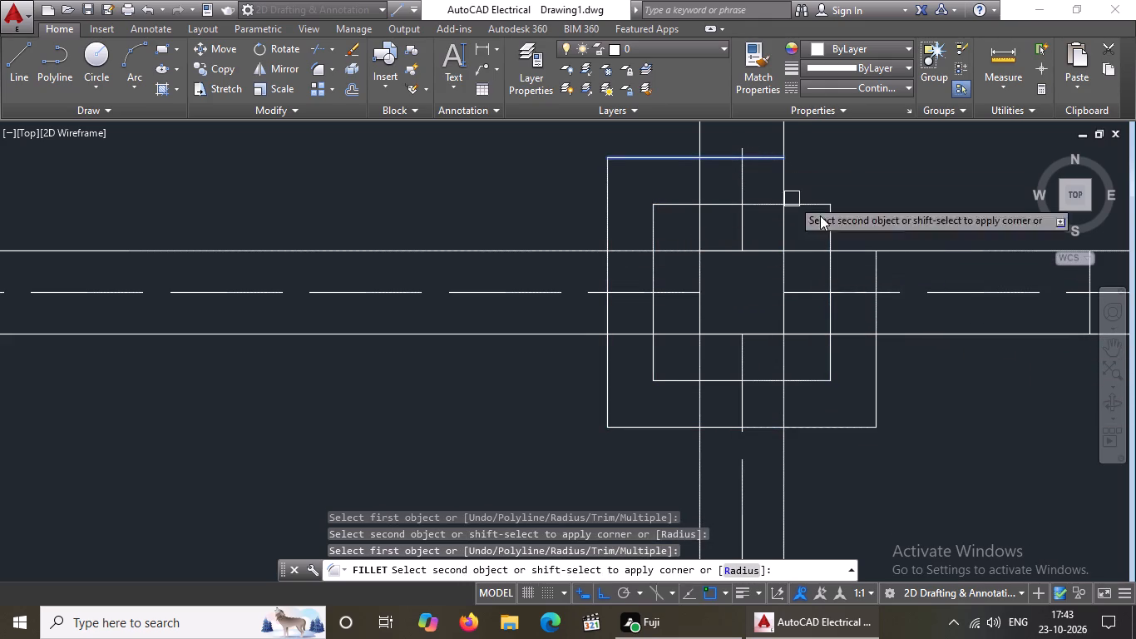
pyautogui.click(882, 276)
# Fillet the upper corners of both offset outlines around the junction square at the short vertical wall's bottom end, radius 0.
pyautogui.scroll(-6, 767, 327)
pyautogui.scroll(4, 843, 328)
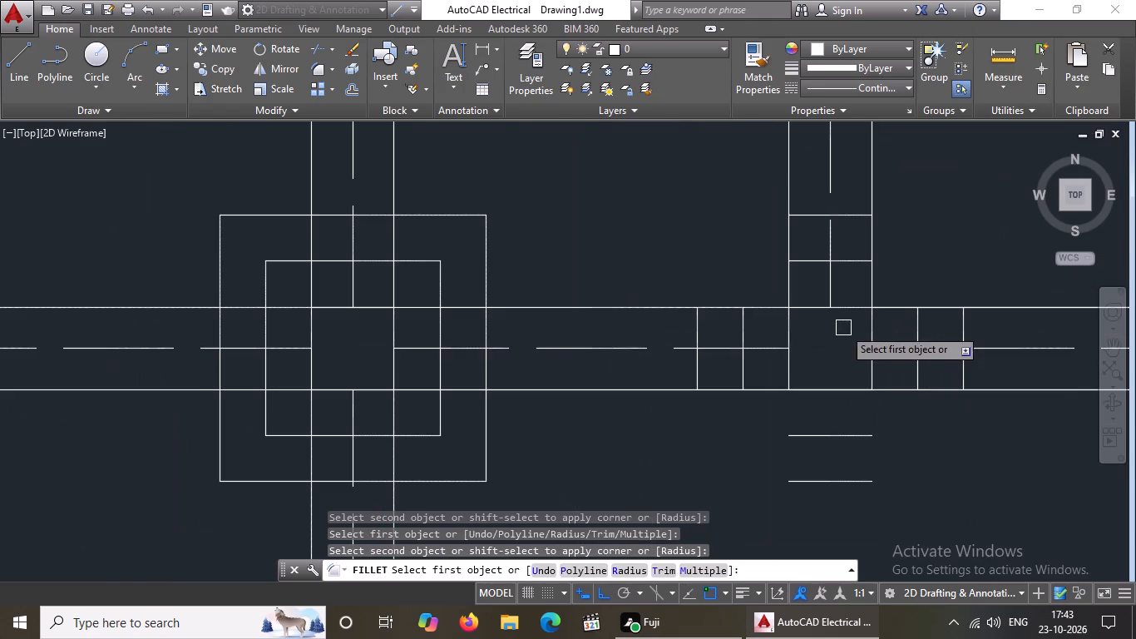
pyautogui.click(742, 332)
pyautogui.click(812, 259)
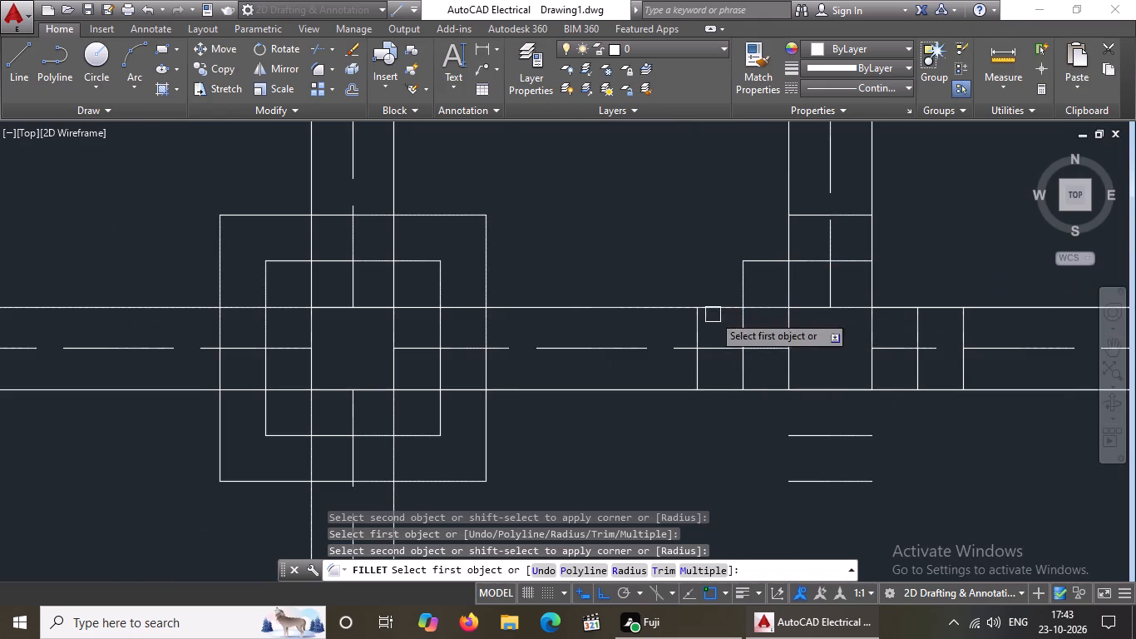
pyautogui.click(696, 331)
pyautogui.click(808, 211)
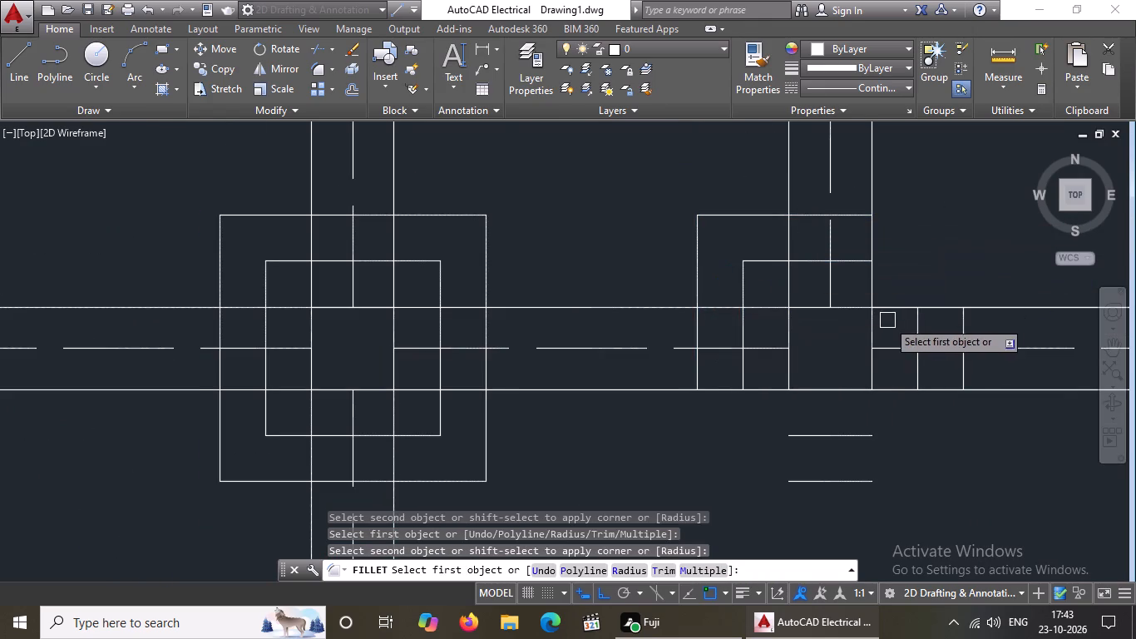
pyautogui.click(920, 323)
pyautogui.click(859, 271)
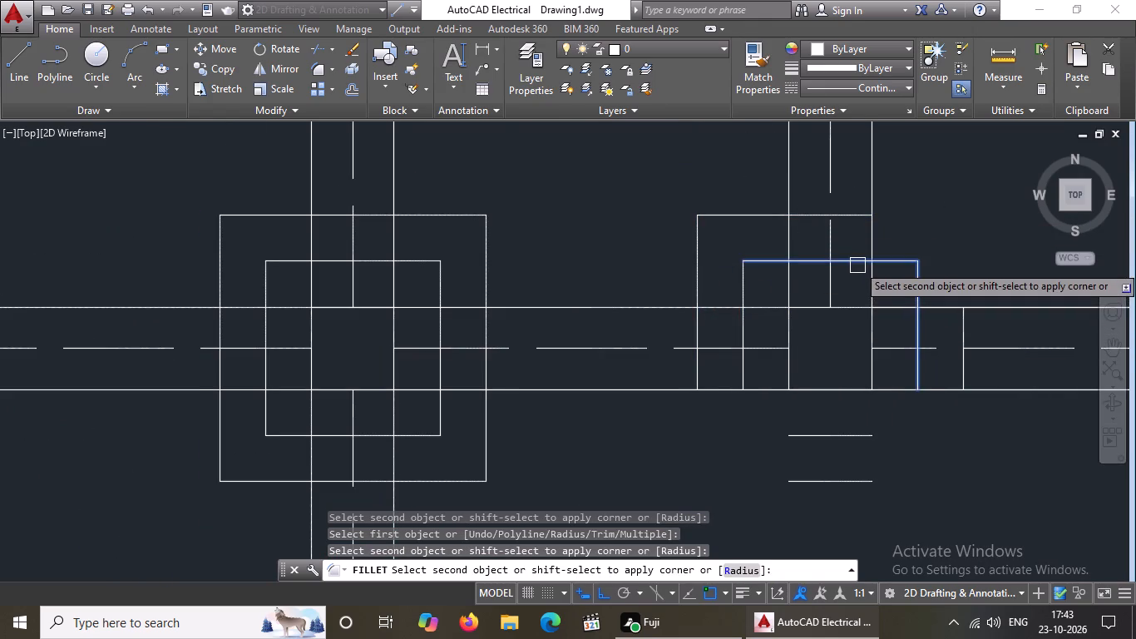
pyautogui.click(858, 259)
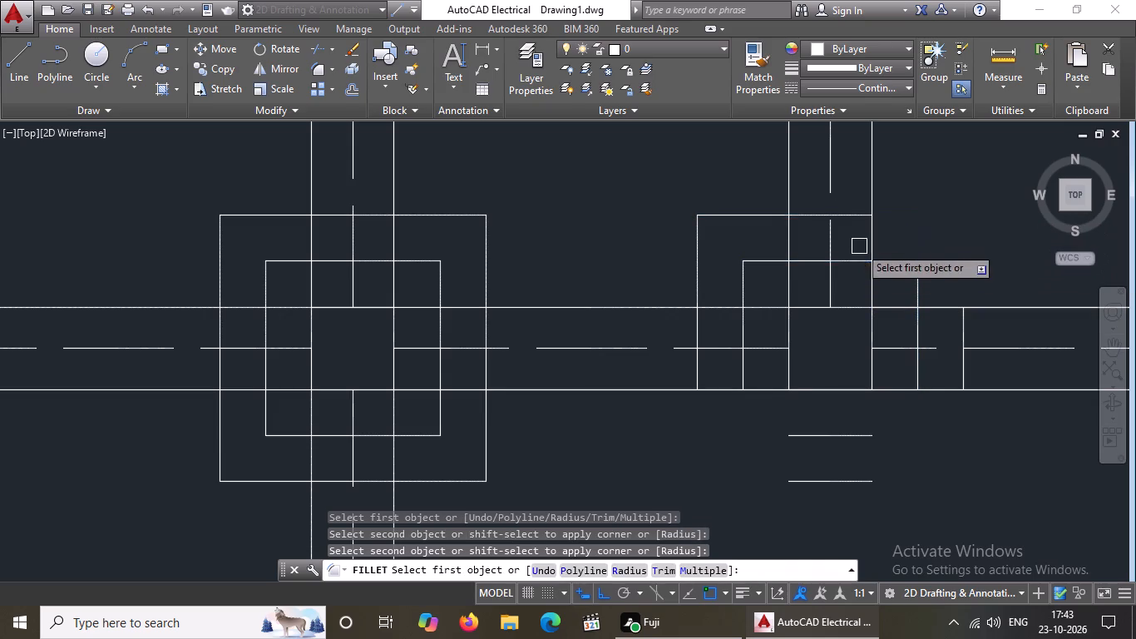
pyautogui.moveTo(842, 215); pyautogui.dragTo(859, 232)
pyautogui.click(967, 329)
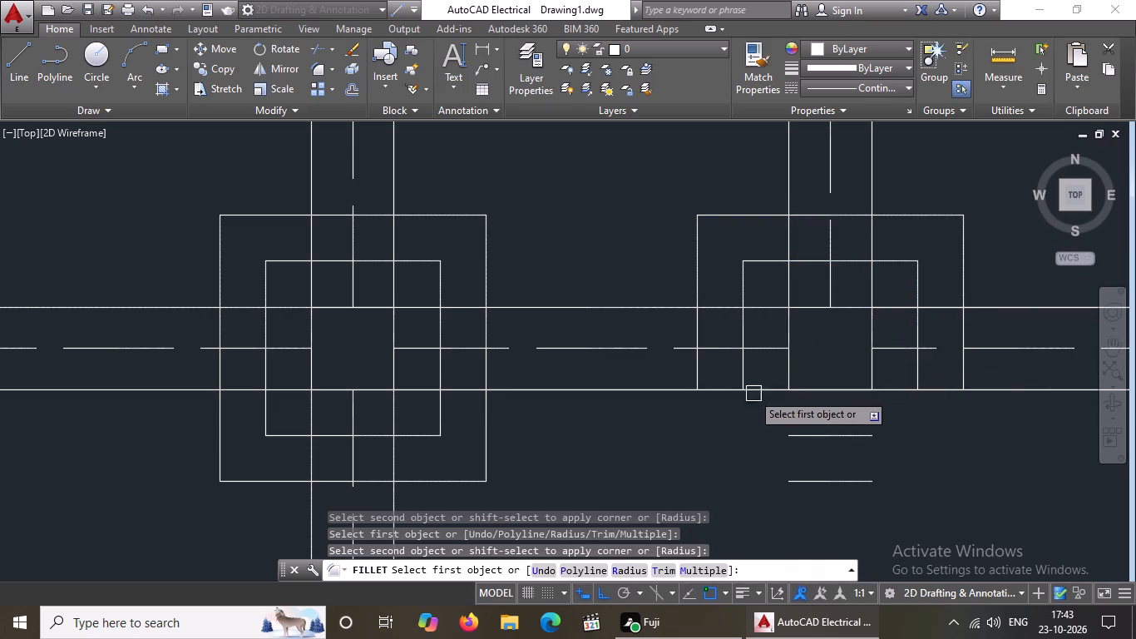
# Fillet the lower corners of both offset outlines around the junction square at the short vertical wall's bottom end at radius 0, closing both.
pyautogui.moveTo(740, 368); pyautogui.dragTo(744, 388)
pyautogui.click(818, 441)
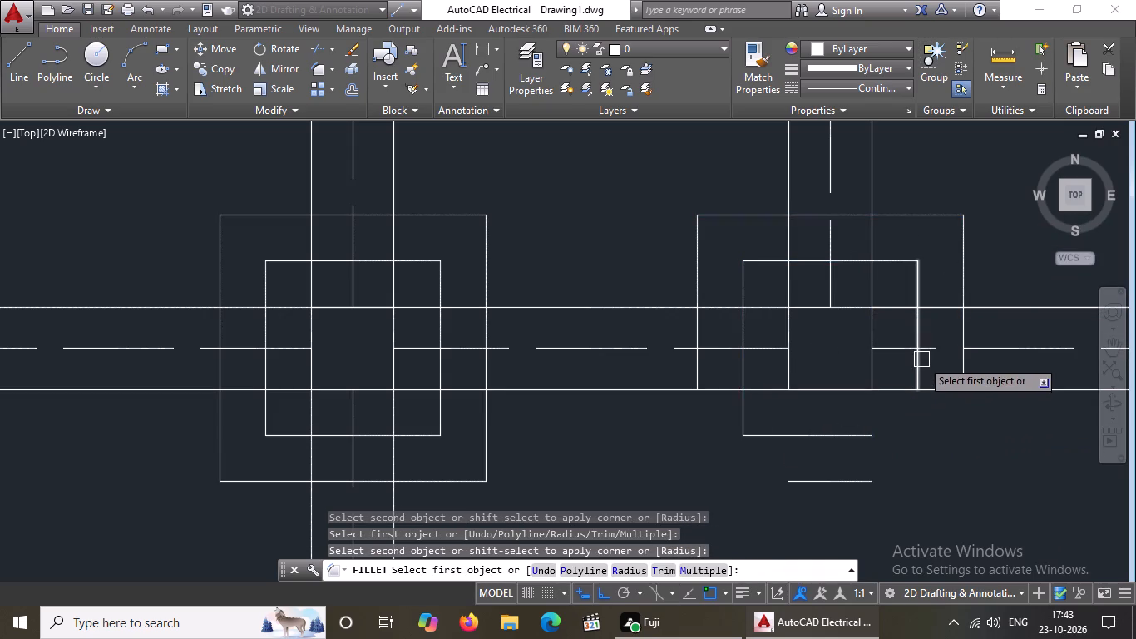
pyautogui.click(921, 359)
pyautogui.click(842, 433)
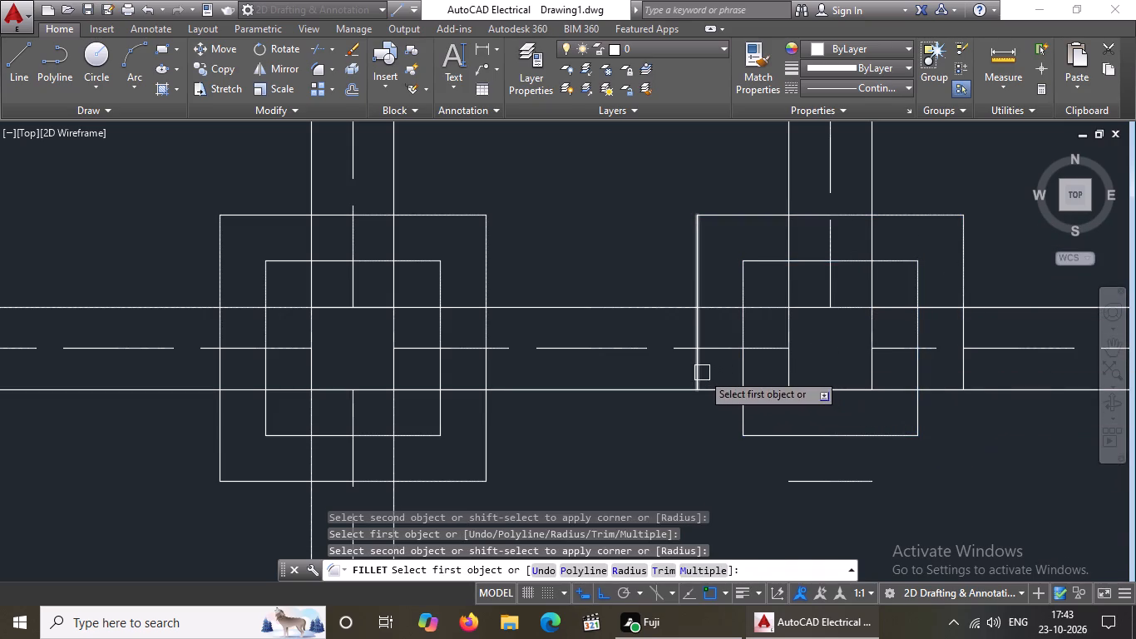
pyautogui.moveTo(702, 373); pyautogui.dragTo(705, 388)
pyautogui.click(839, 482)
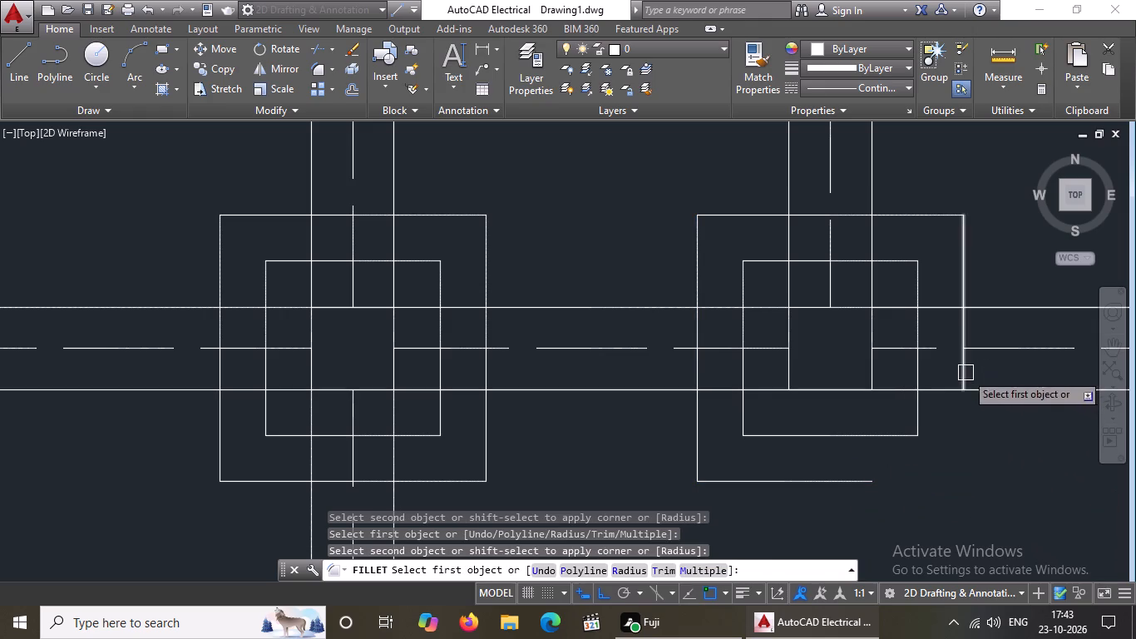
pyautogui.click(966, 372)
pyautogui.click(844, 486)
# Fillet the upper-left corners of both offset outlines where the full-width cross wall meets the right outer wall, radius 0.
pyautogui.scroll(-5, 853, 448)
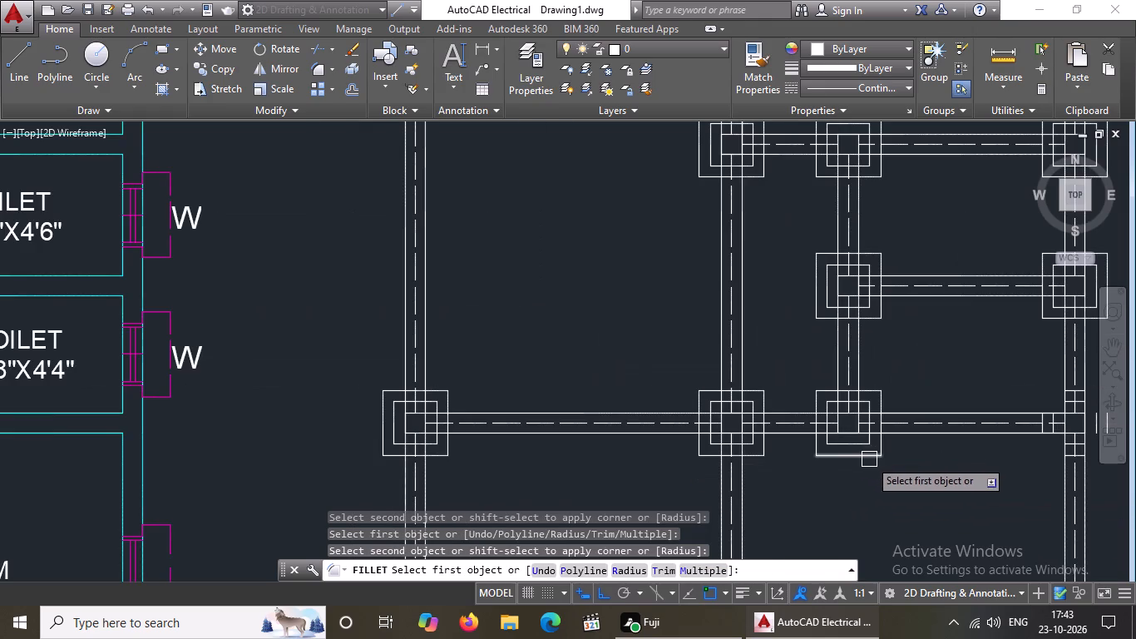
pyautogui.scroll(-2, 920, 478)
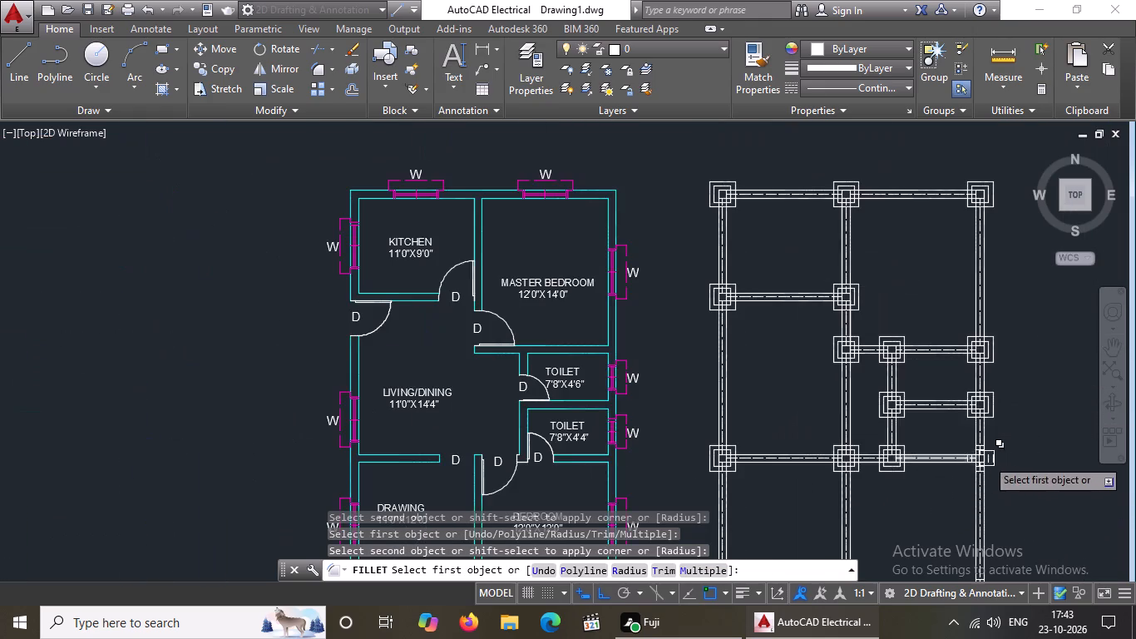
pyautogui.scroll(3, 986, 458)
pyautogui.scroll(2, 921, 483)
pyautogui.click(908, 423)
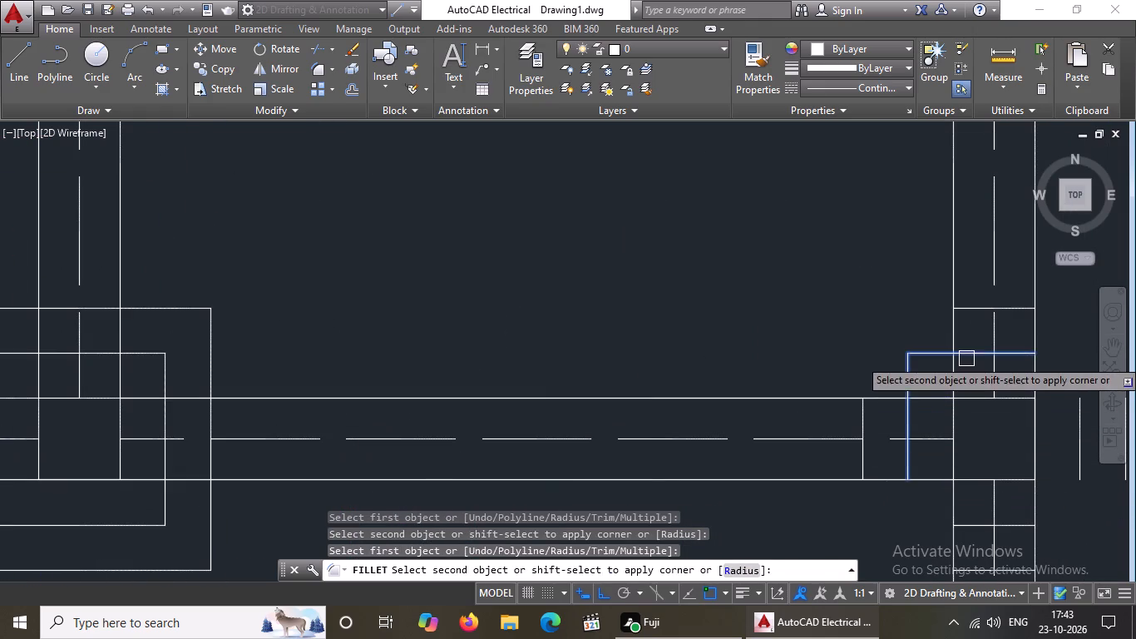
pyautogui.click(972, 354)
pyautogui.click(863, 417)
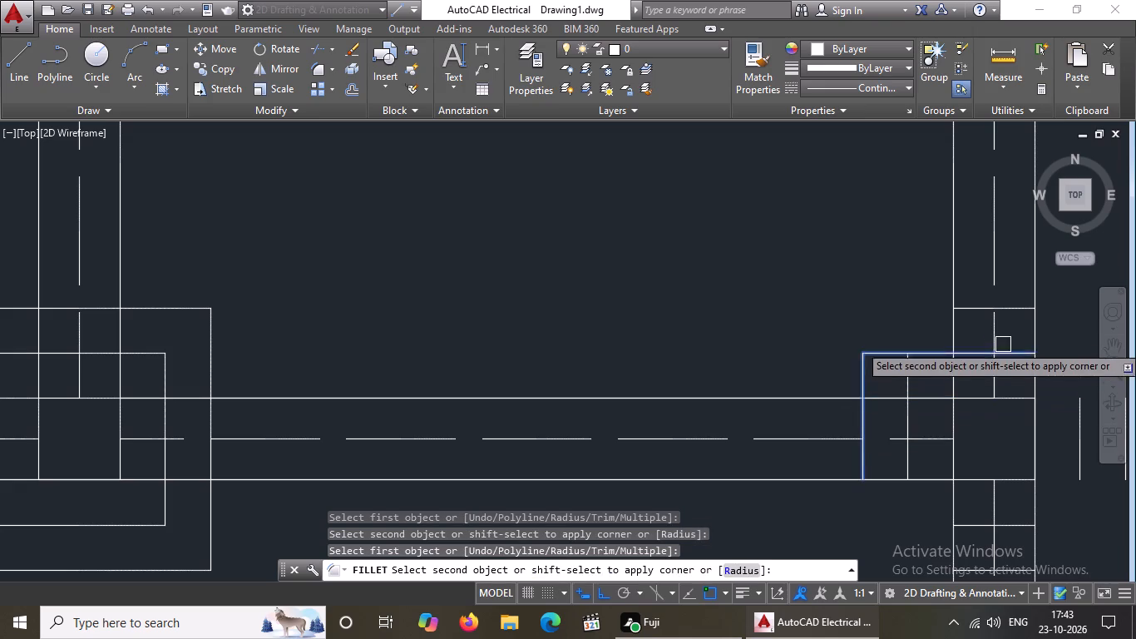
pyautogui.click(961, 306)
# Fillet the upper-right corners of both outlines around the full-width cross wall's junction square on the right outer wall, then end the Fillet command.
pyautogui.scroll(-4, 962, 338)
pyautogui.scroll(4, 985, 367)
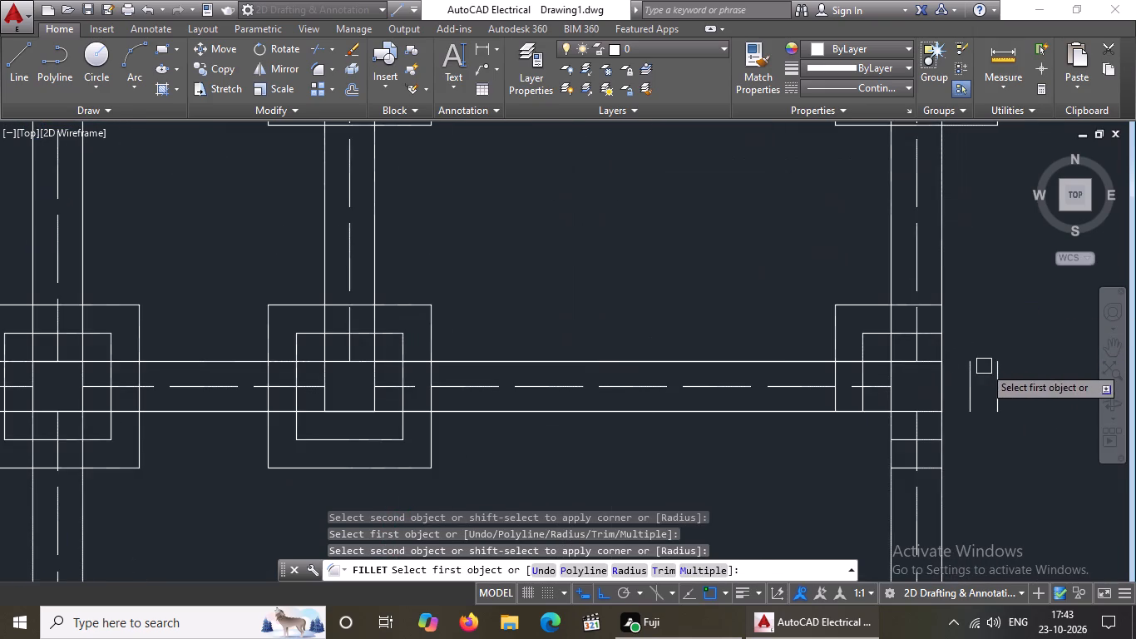
pyautogui.scroll(2, 926, 339)
pyautogui.click(931, 326)
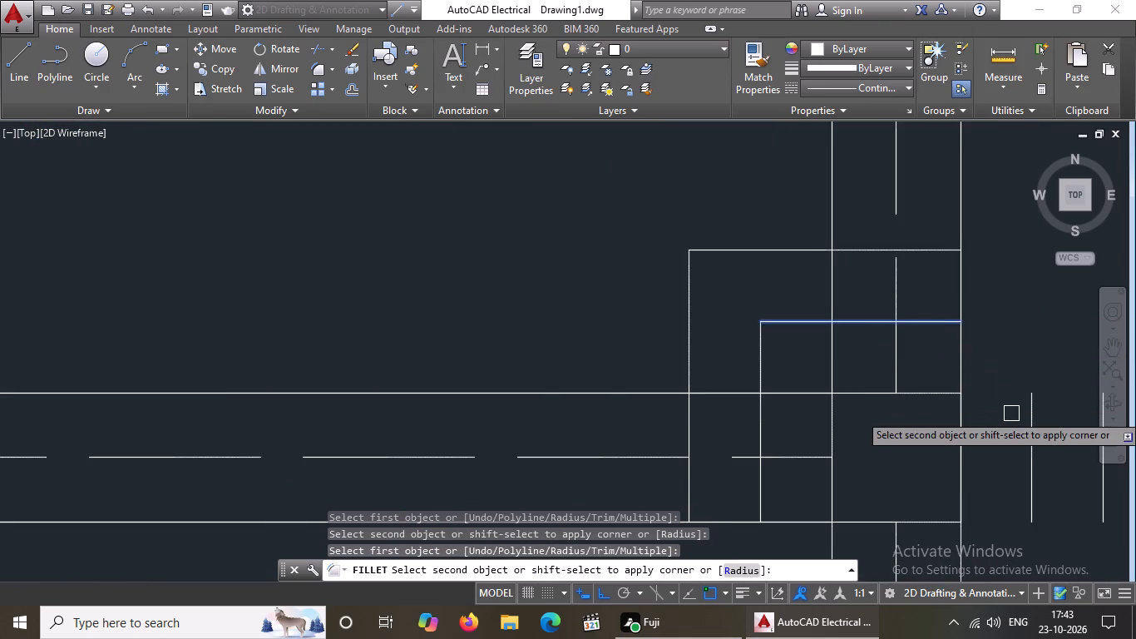
pyautogui.moveTo(1036, 407); pyautogui.dragTo(1019, 417)
pyautogui.scroll(-3, 892, 428)
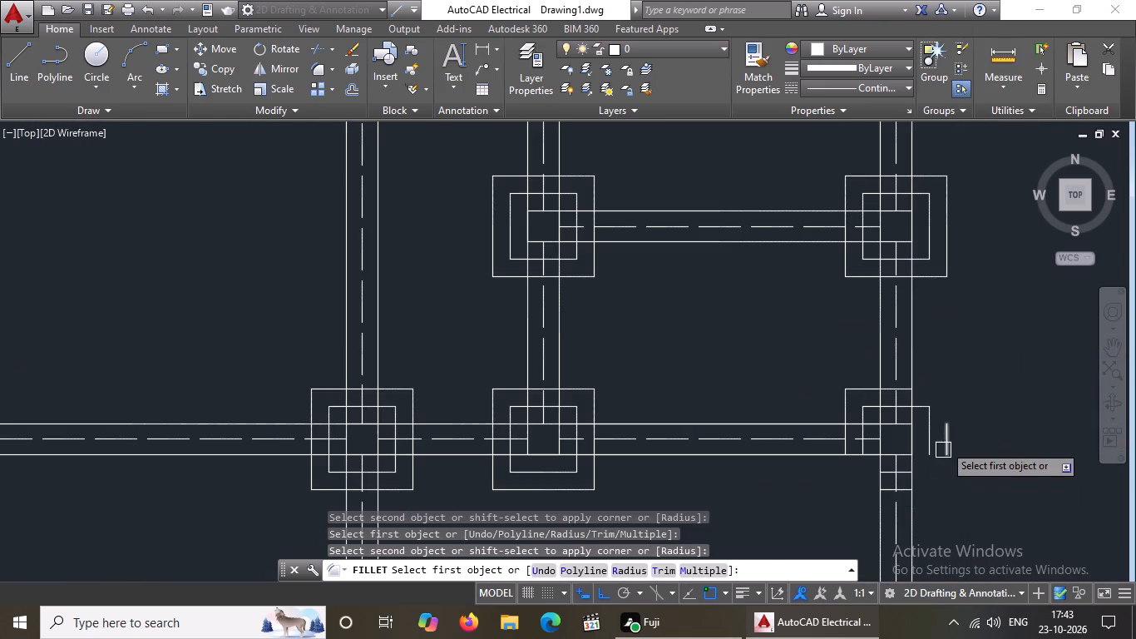
pyautogui.scroll(2, 946, 414)
pyautogui.click(835, 358)
pyautogui.moveTo(836, 359); pyautogui.dragTo(971, 493, button='right')
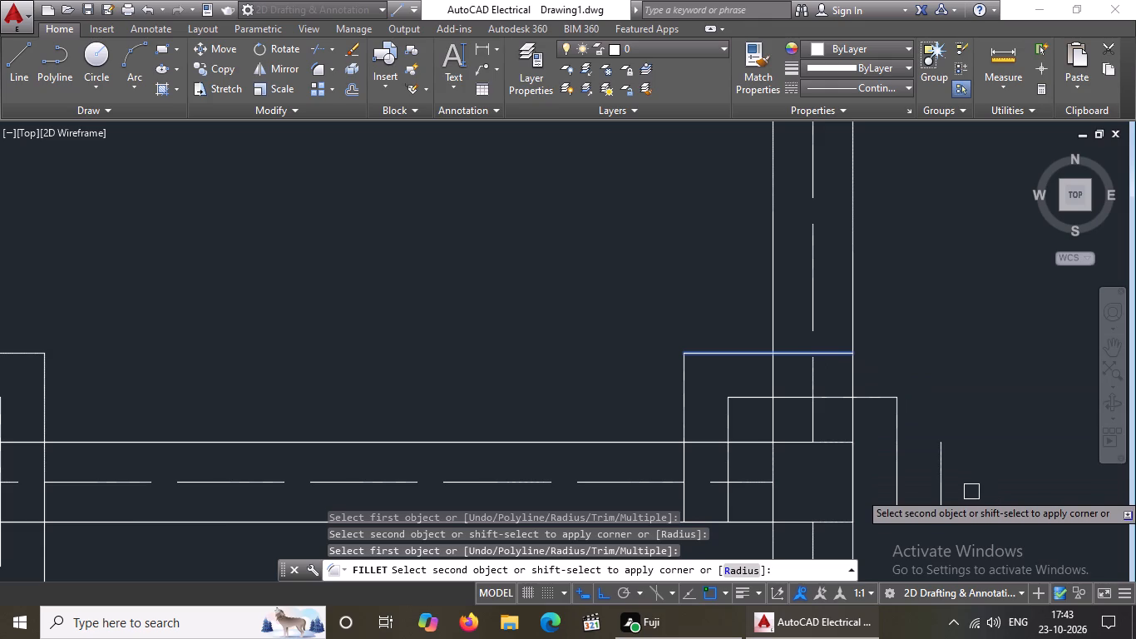
pyautogui.moveTo(971, 493); pyautogui.dragTo(946, 485, button='right')
pyautogui.click(945, 486)
pyautogui.scroll(-5, 946, 485)
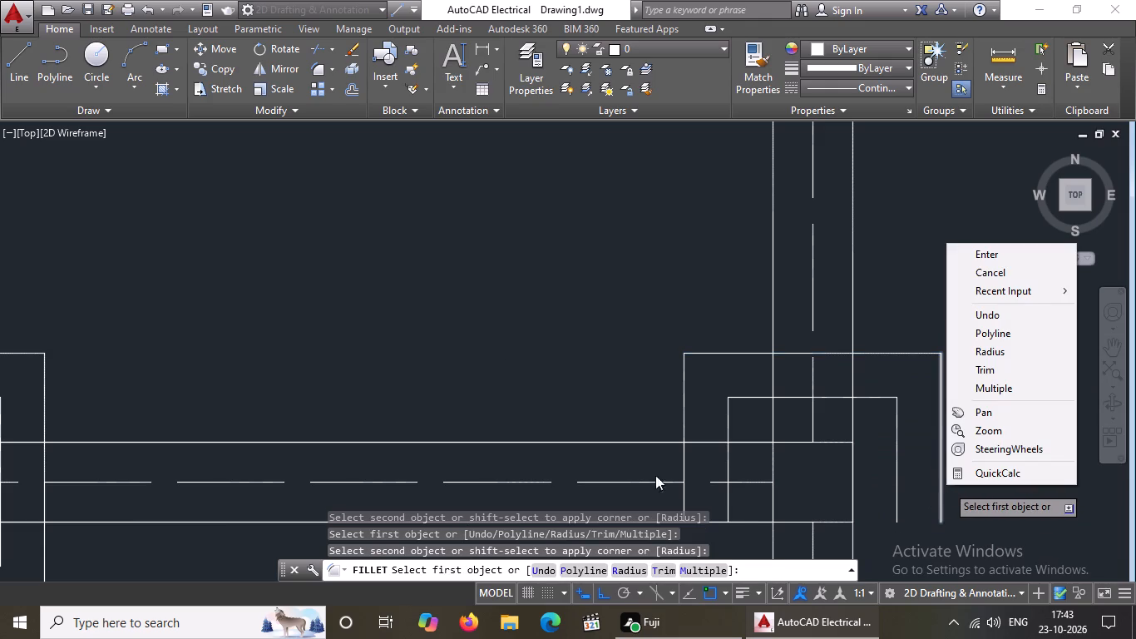
pyautogui.click(1031, 252)
pyautogui.scroll(-4, 848, 403)
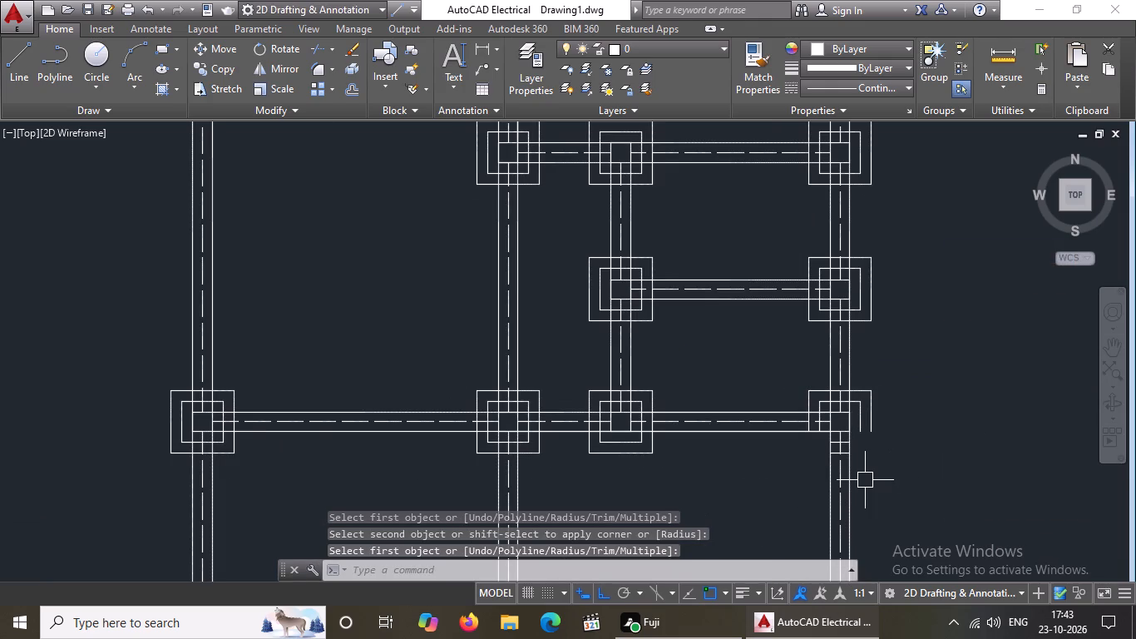
pyautogui.press('Escape')
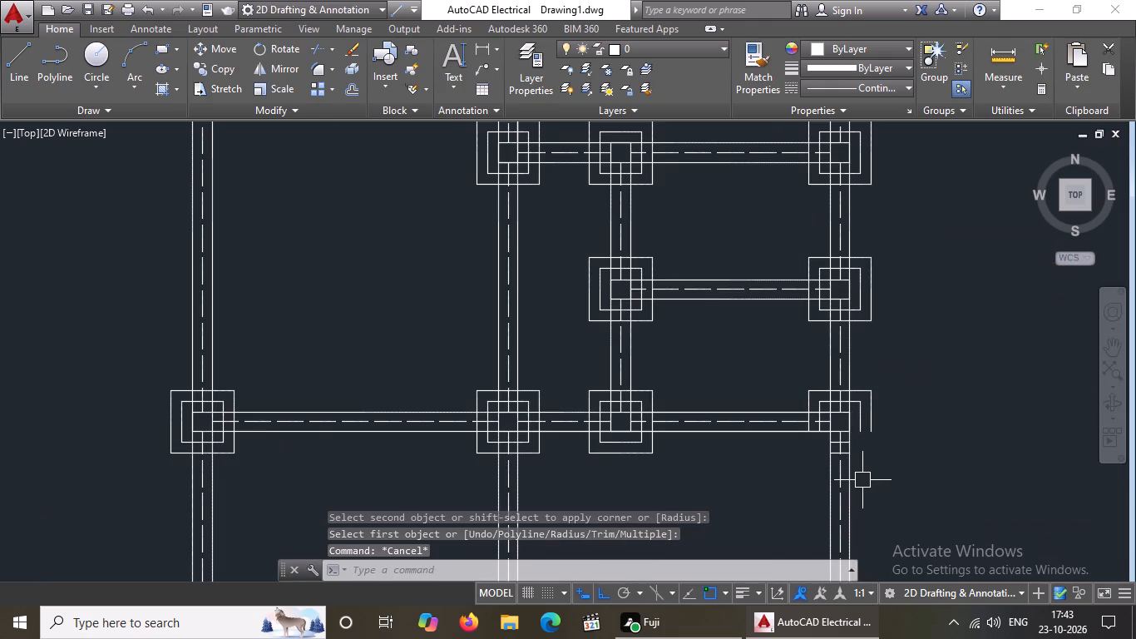
# Restart Fillet in Multiple mode with radius 0 and join the lower corners of both outlines at the cross wall's right outer wall junction, closing both.
pyautogui.press('f')
pyautogui.press('Return')
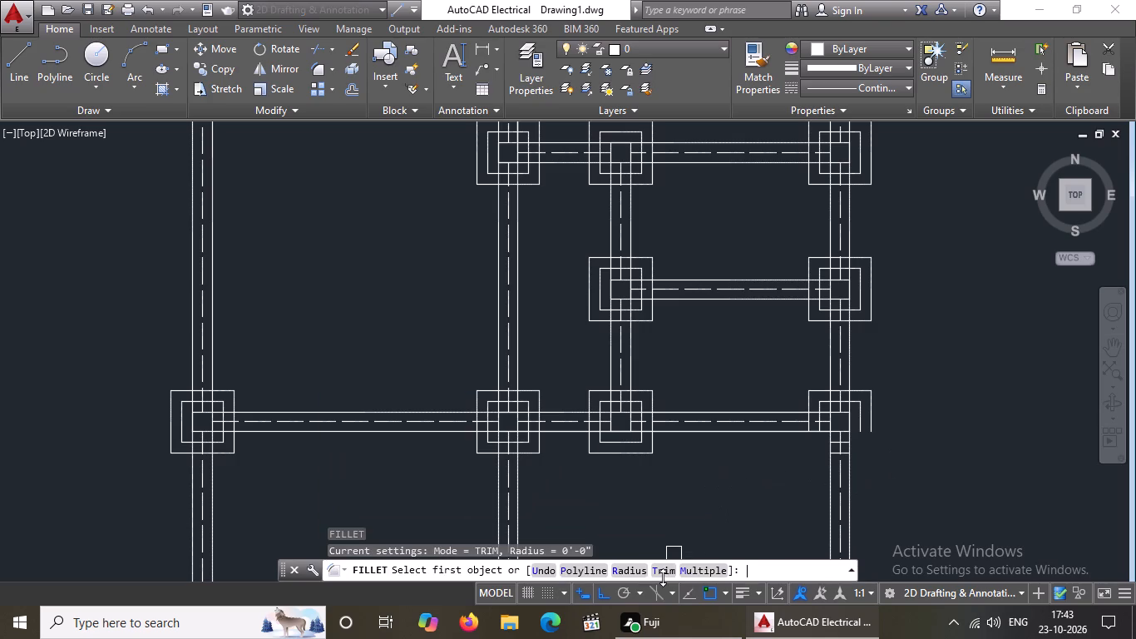
pyautogui.press('m')
pyautogui.press('Return')
pyautogui.press('r')
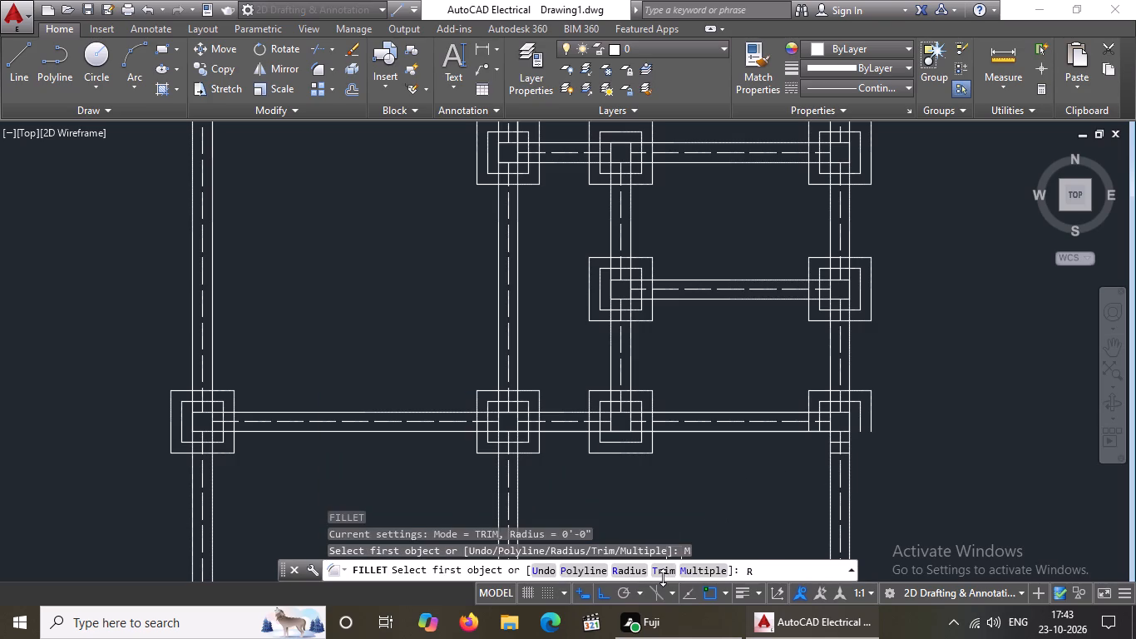
pyautogui.press('Return')
pyautogui.press('0')
pyautogui.press('Return')
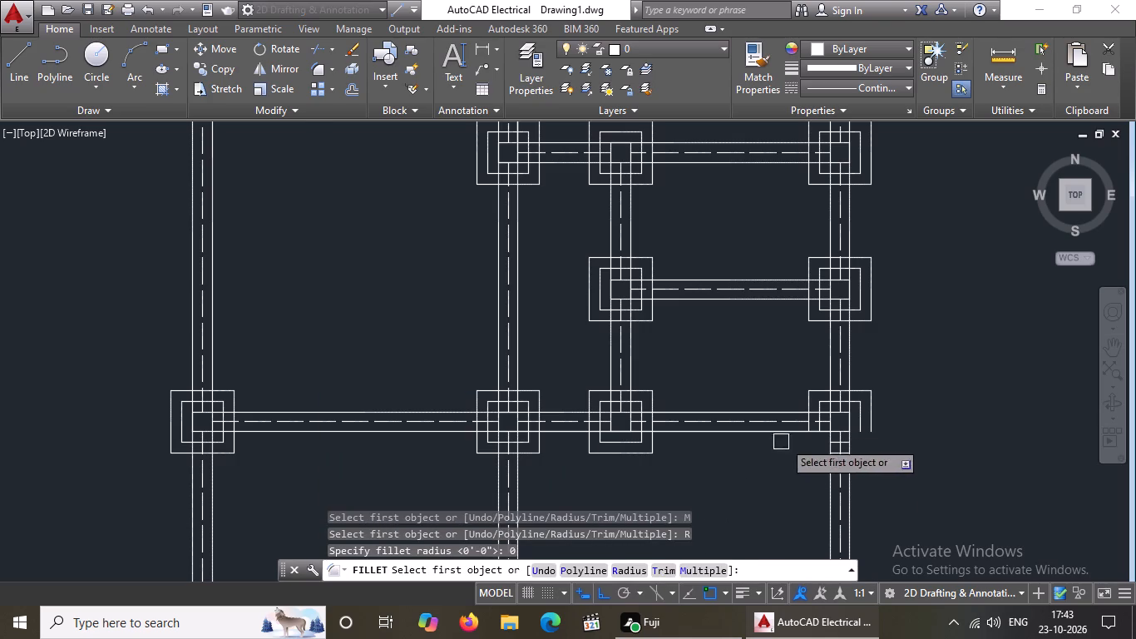
pyautogui.scroll(2, 798, 404)
pyautogui.scroll(-2, 924, 468)
pyautogui.scroll(3, 965, 494)
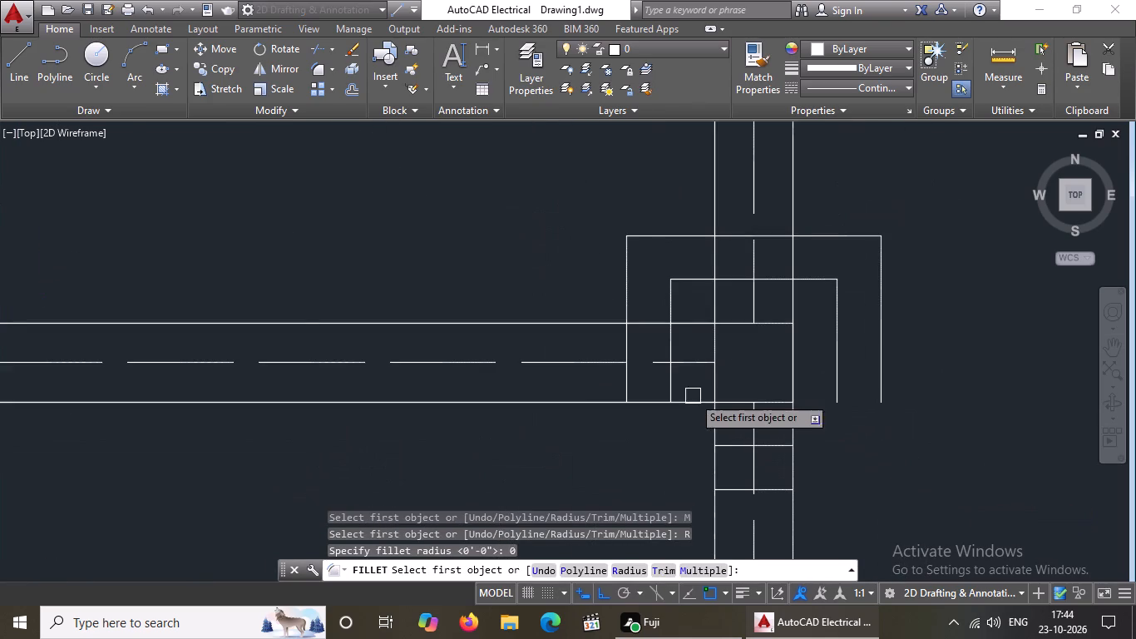
pyautogui.click(669, 385)
pyautogui.click(722, 443)
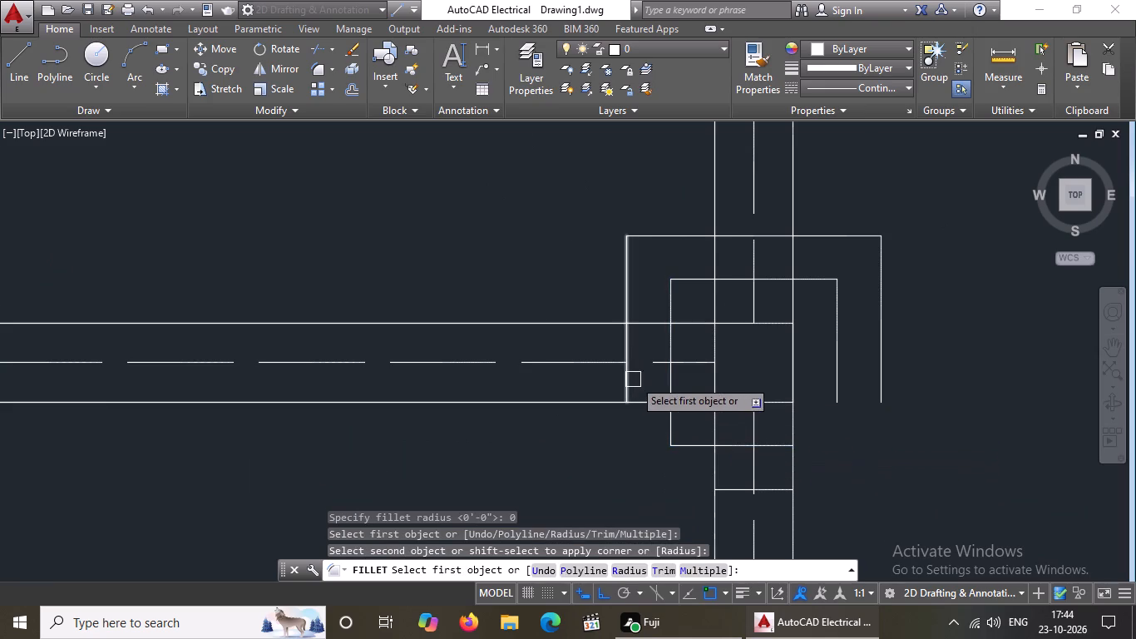
pyautogui.click(625, 382)
pyautogui.click(728, 489)
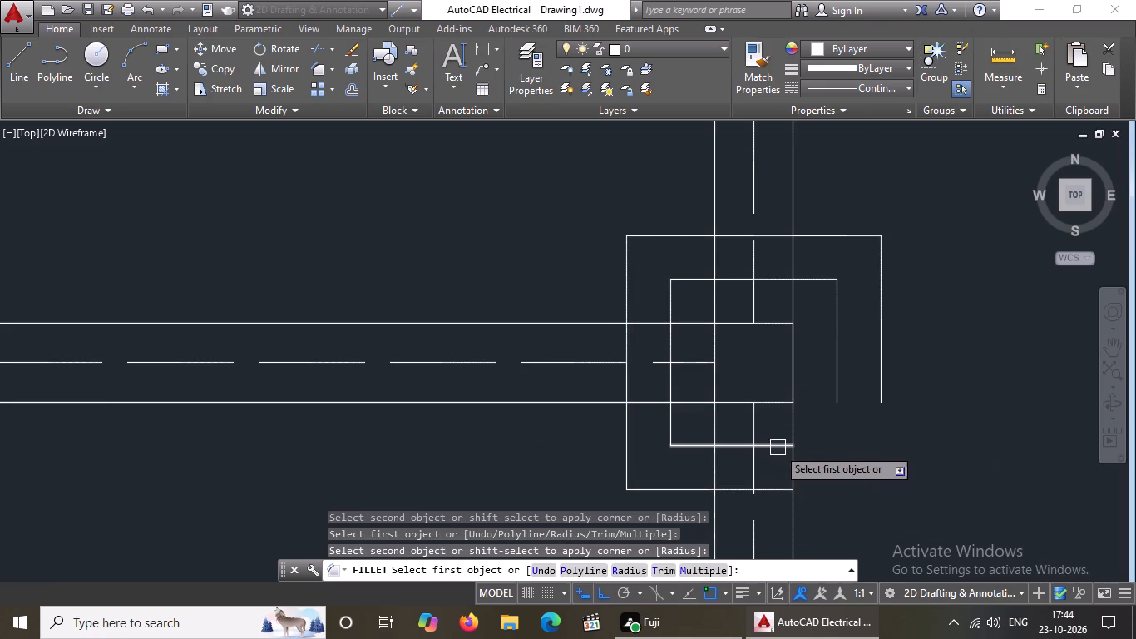
pyautogui.click(777, 447)
pyautogui.click(837, 384)
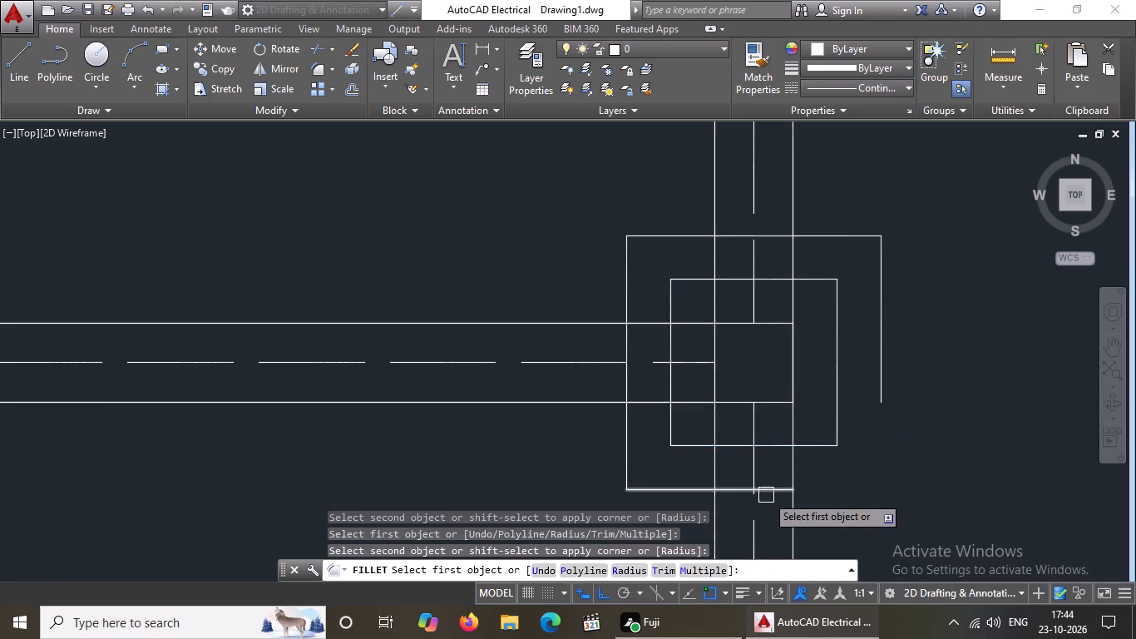
pyautogui.click(771, 493)
pyautogui.click(879, 387)
# Fillet the upper-left corners of both offset outlines where the cross wall above the portico bay meets the left outer wall, radius 0.
pyautogui.scroll(-4, 855, 394)
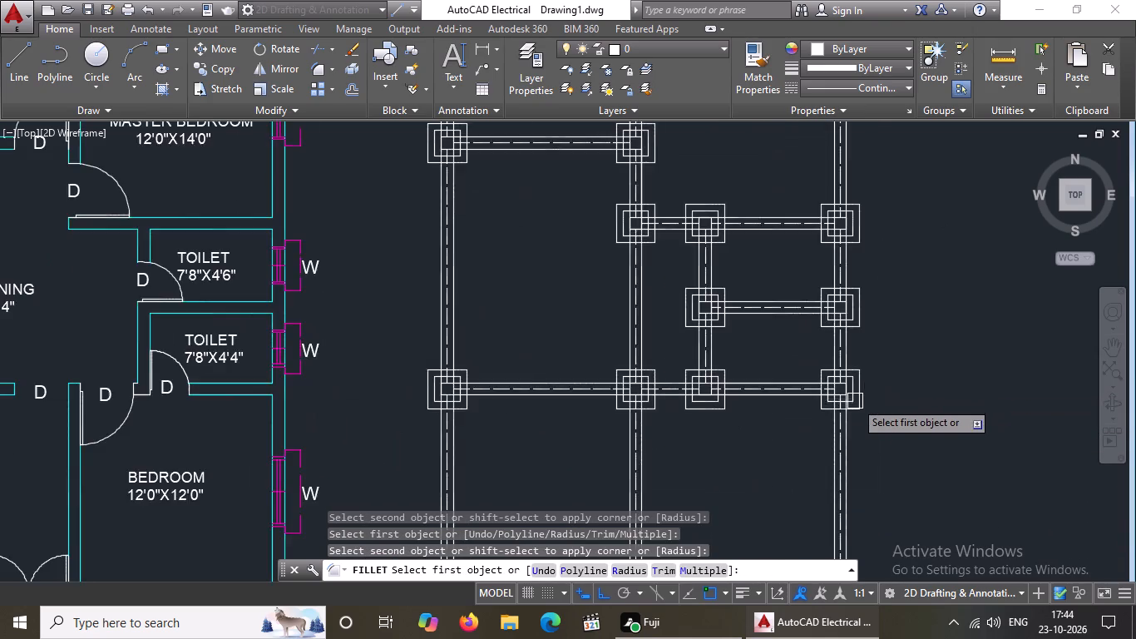
pyautogui.scroll(-3, 855, 401)
pyautogui.scroll(3, 783, 447)
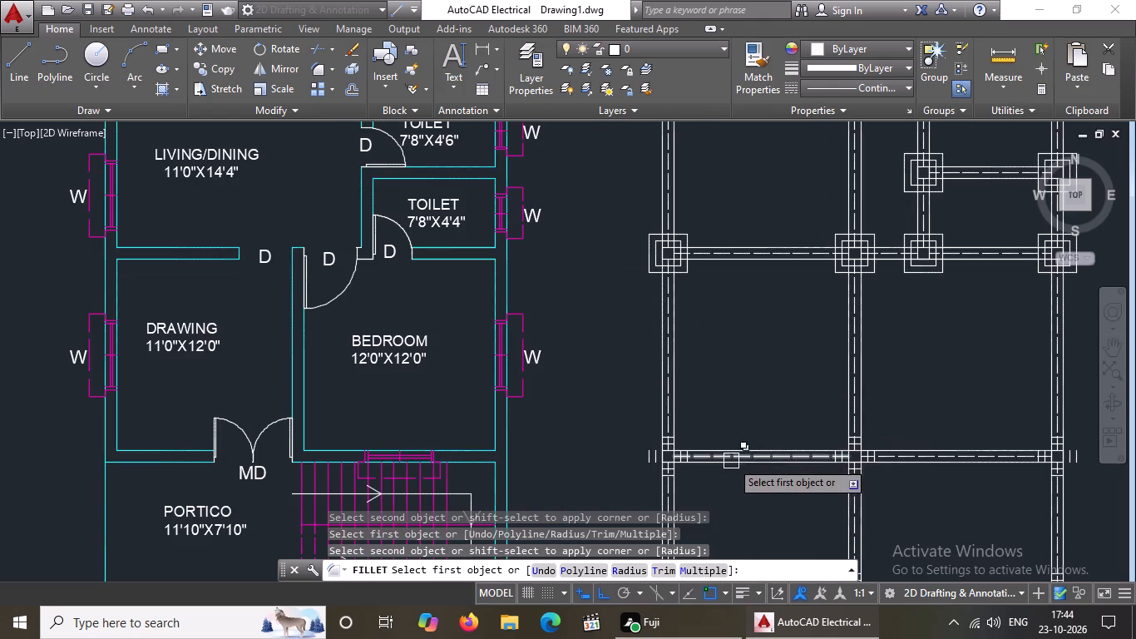
pyautogui.scroll(2, 722, 475)
pyautogui.scroll(1, 573, 445)
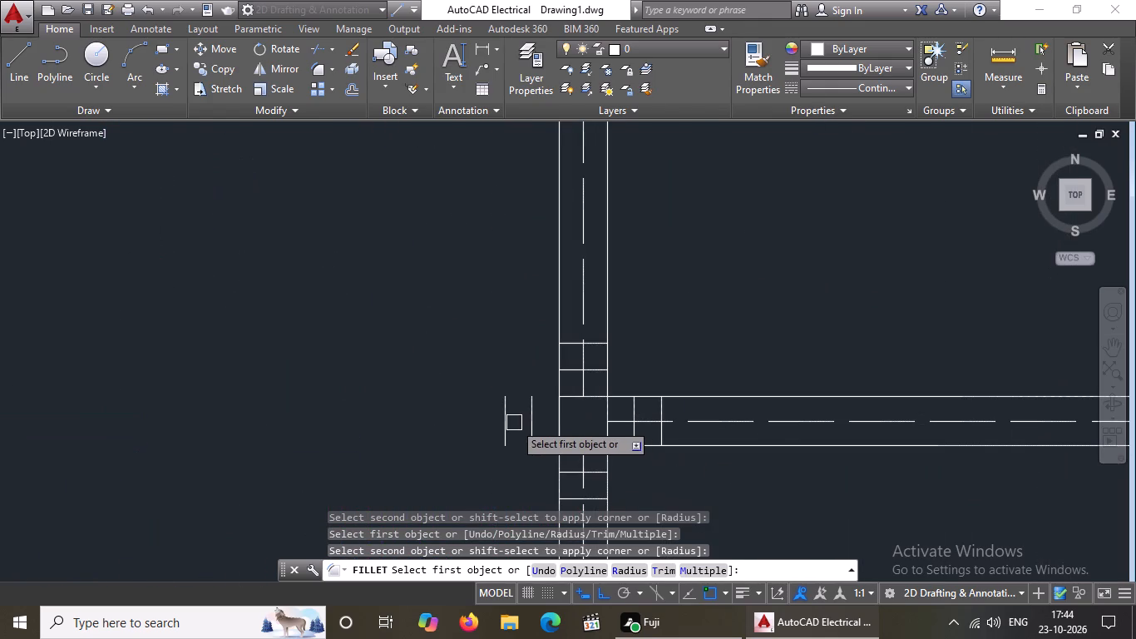
pyautogui.click(531, 405)
pyautogui.click(572, 367)
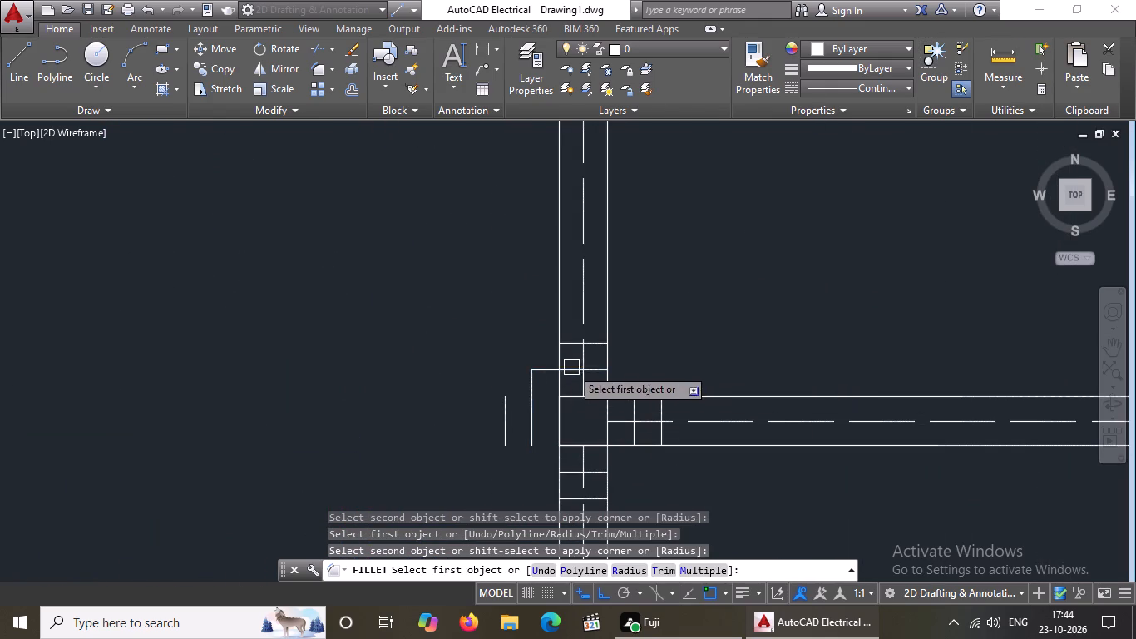
pyautogui.click(506, 401)
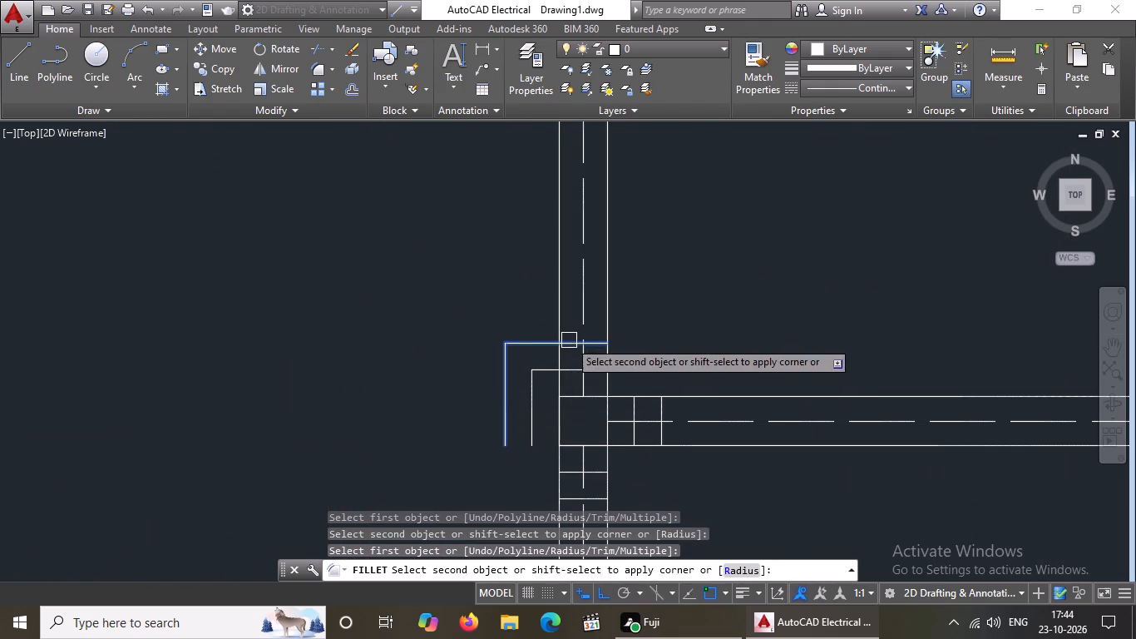
pyautogui.click(569, 340)
# Fillet the upper-right corners of both offset outlines around the same left outer wall junction above the portico bay, radius 0.
pyautogui.scroll(-3, 638, 370)
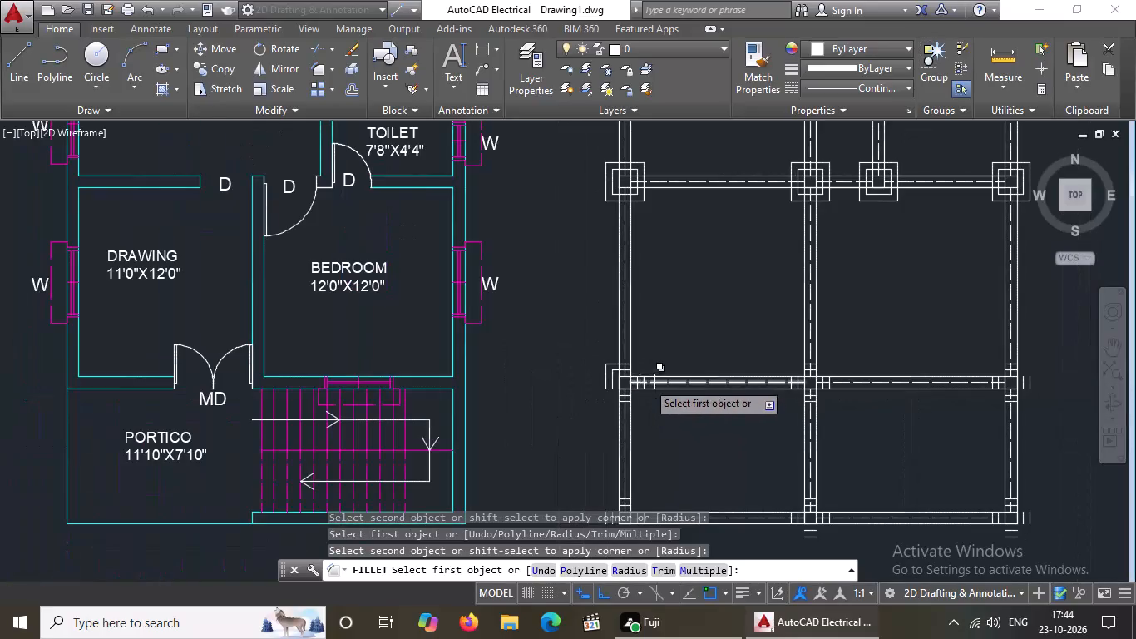
pyautogui.scroll(-1, 647, 382)
pyautogui.scroll(7, 647, 382)
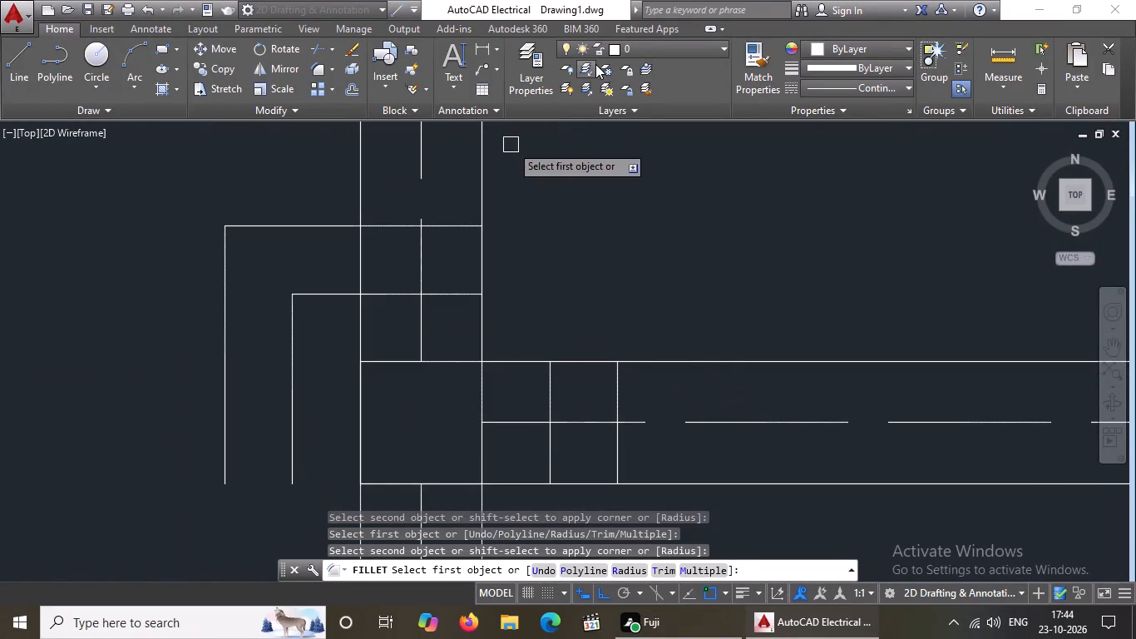
pyautogui.click(446, 289)
pyautogui.click(544, 394)
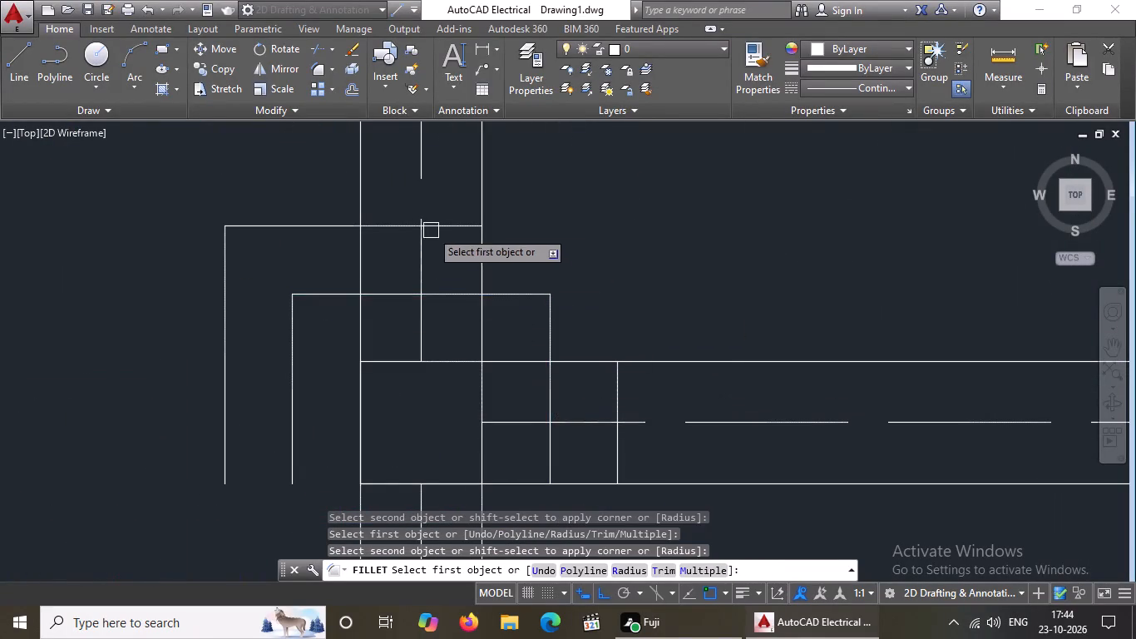
pyautogui.click(442, 225)
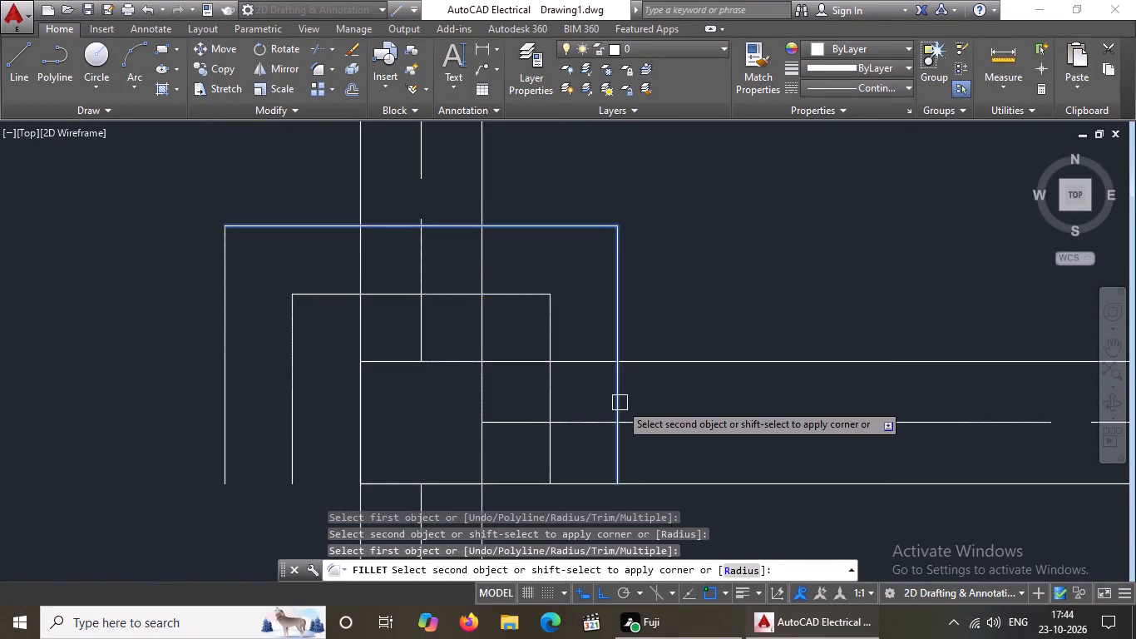
pyautogui.click(621, 403)
# Fillet the lower corners of both outlines around the left outer wall junction square above the portico bay at radius 0, closing both.
pyautogui.scroll(-2, 557, 232)
pyautogui.scroll(1, 546, 344)
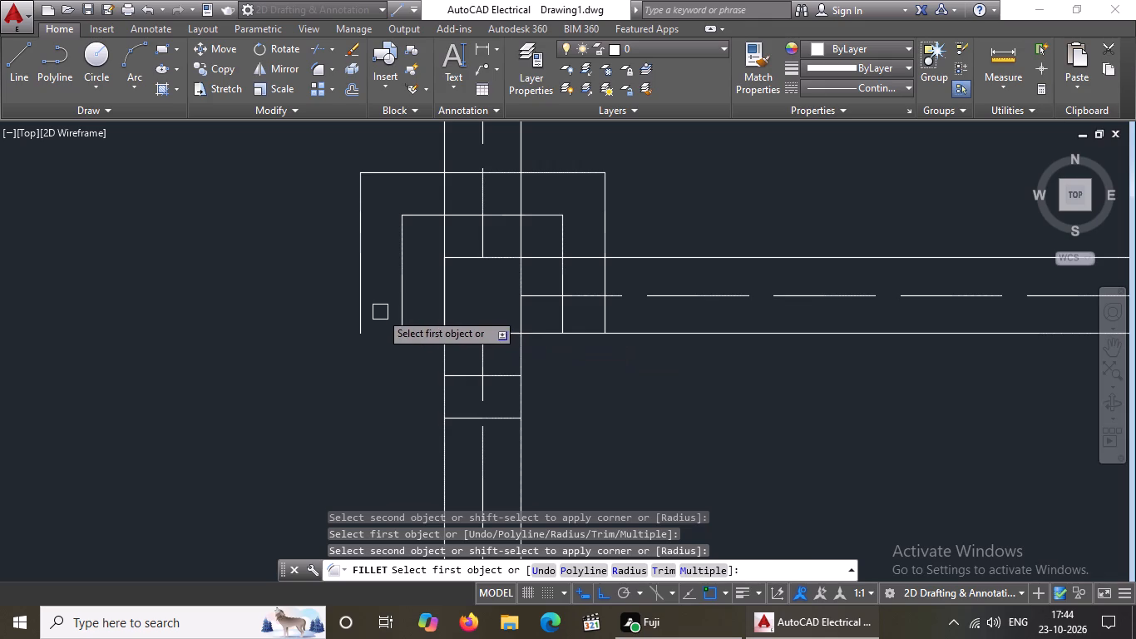
pyautogui.click(402, 306)
pyautogui.click(470, 373)
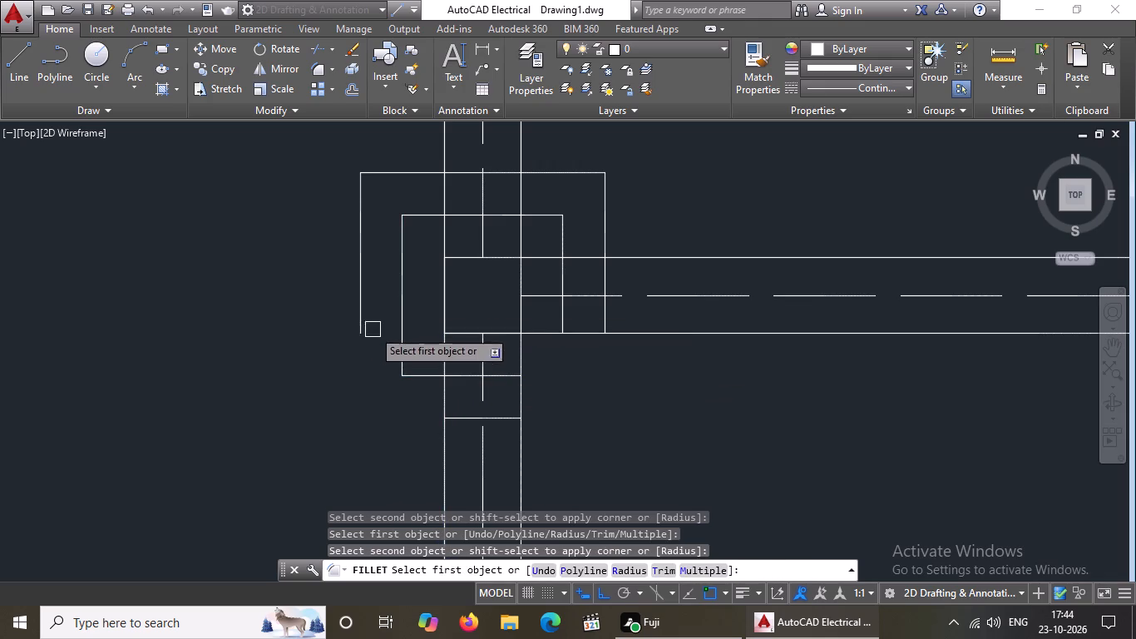
pyautogui.moveTo(359, 321); pyautogui.dragTo(362, 329)
pyautogui.click(463, 414)
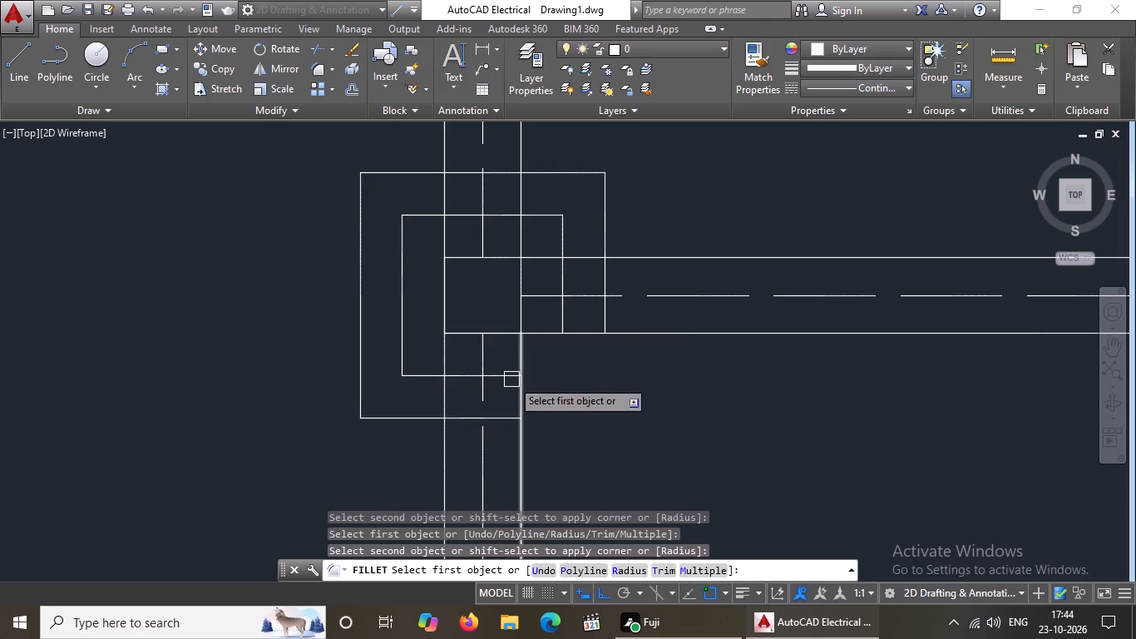
pyautogui.click(511, 379)
pyautogui.moveTo(563, 310); pyautogui.dragTo(562, 318)
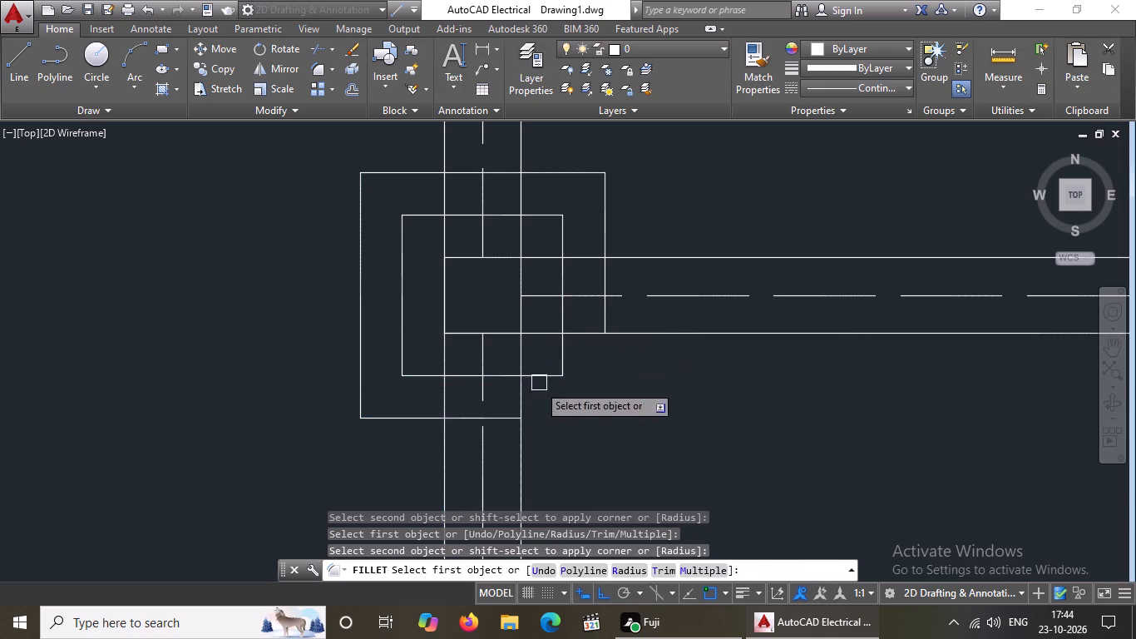
pyautogui.moveTo(495, 414); pyautogui.dragTo(512, 410)
pyautogui.click(605, 319)
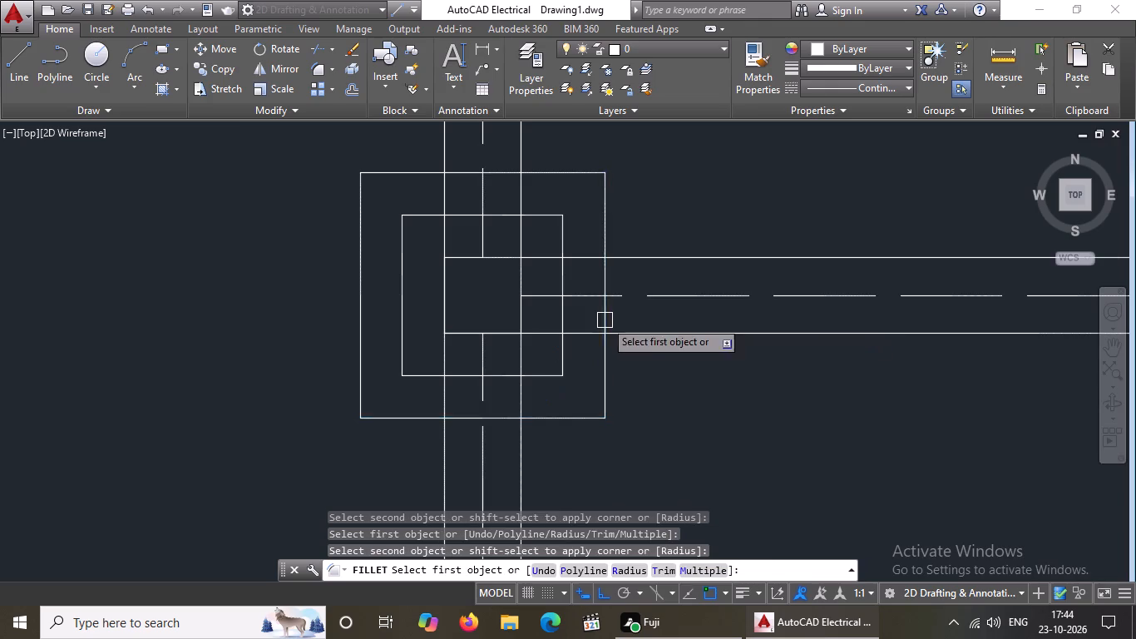
# Fillet the upper-left and upper-right corners of both offset outlines around the plan's bottom-left wall corner square, radius 0.
pyautogui.scroll(-6, 602, 280)
pyautogui.scroll(4, 584, 352)
pyautogui.scroll(2, 684, 259)
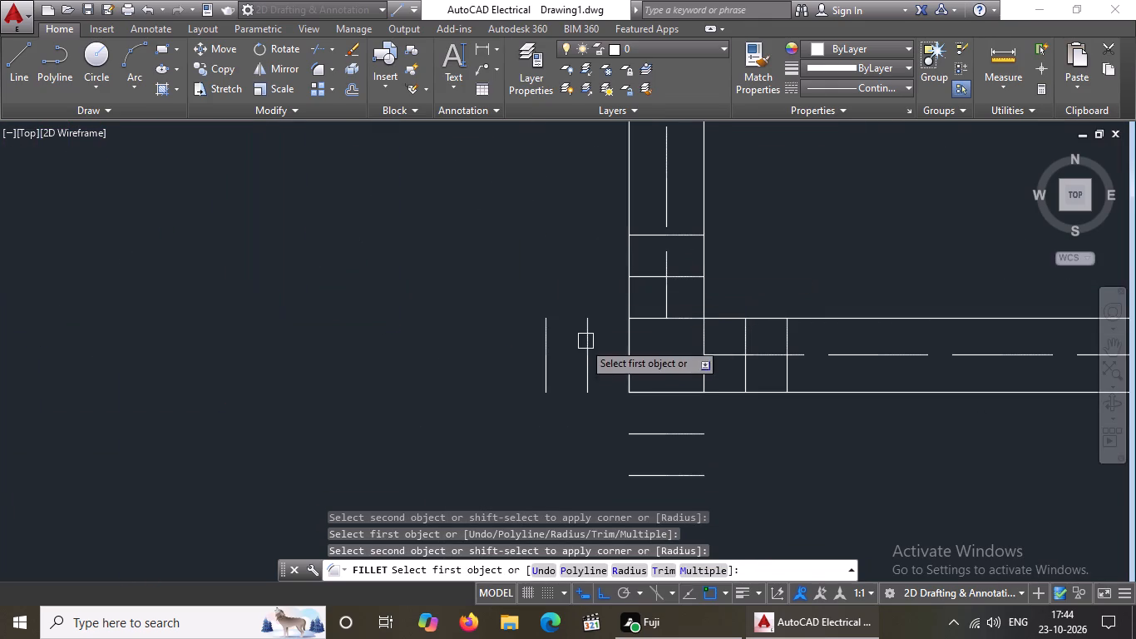
pyautogui.click(587, 343)
pyautogui.click(656, 279)
pyautogui.click(547, 328)
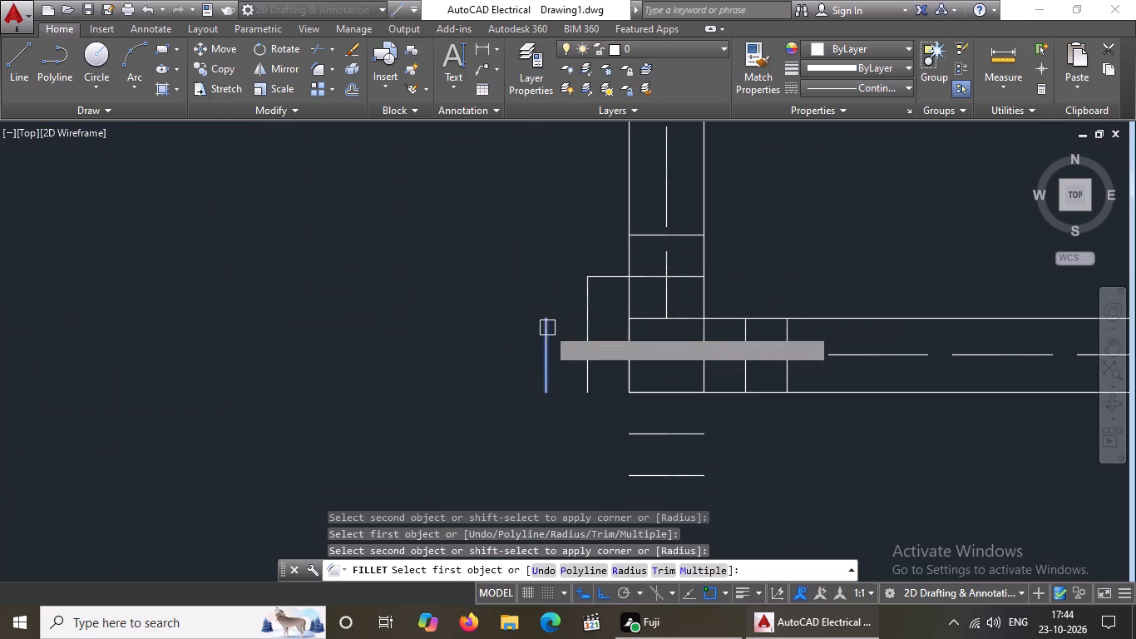
pyautogui.click(650, 229)
pyautogui.click(746, 335)
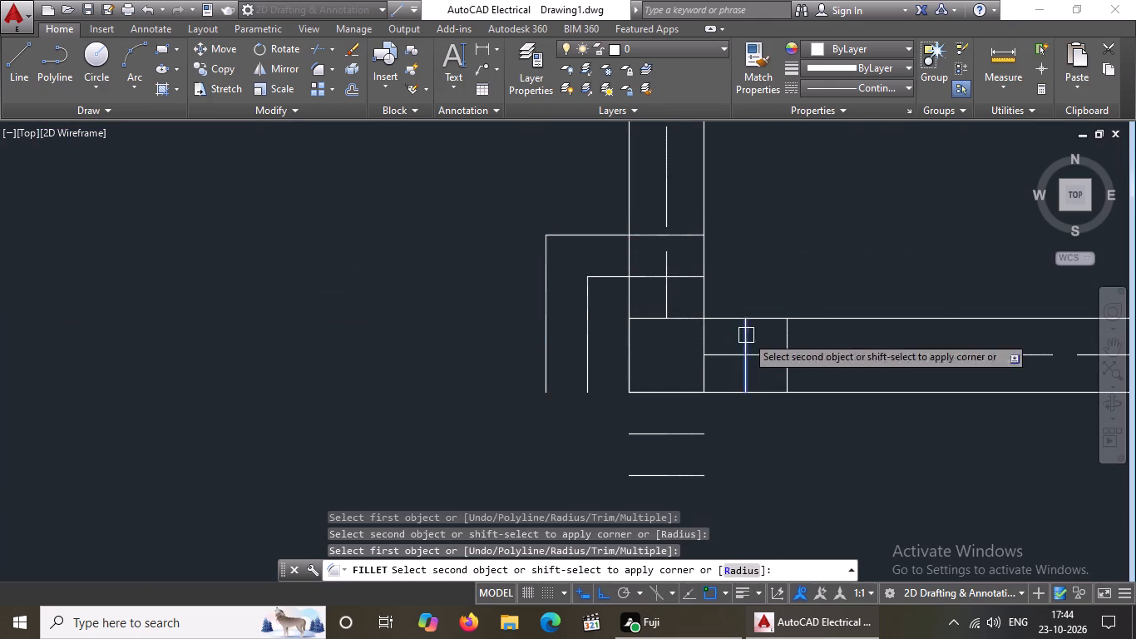
pyautogui.click(676, 272)
pyautogui.click(680, 235)
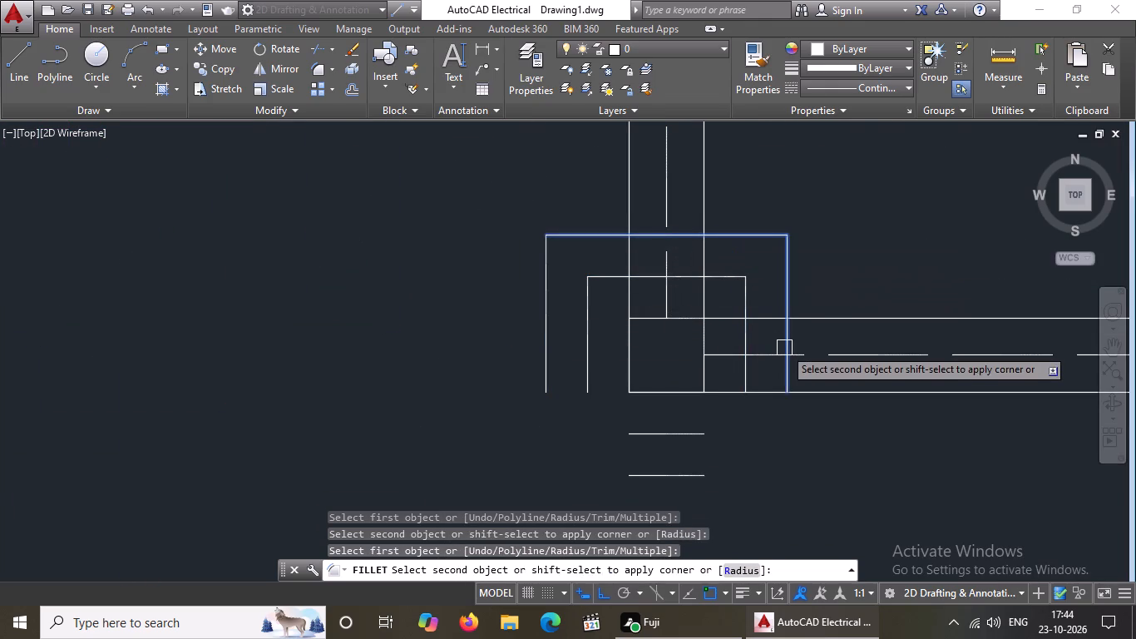
pyautogui.click(788, 339)
# Fillet the lower corners of both outlines around the plan's bottom-left wall corner square at radius 0, closing both.
pyautogui.click(590, 381)
pyautogui.click(656, 438)
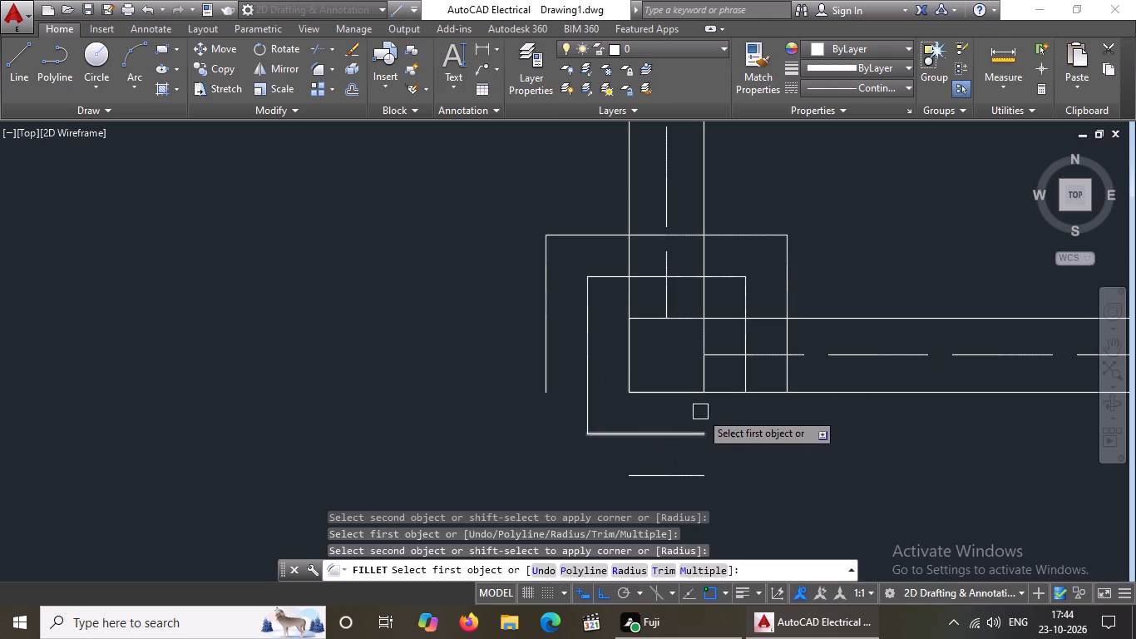
pyautogui.click(748, 376)
pyautogui.click(695, 438)
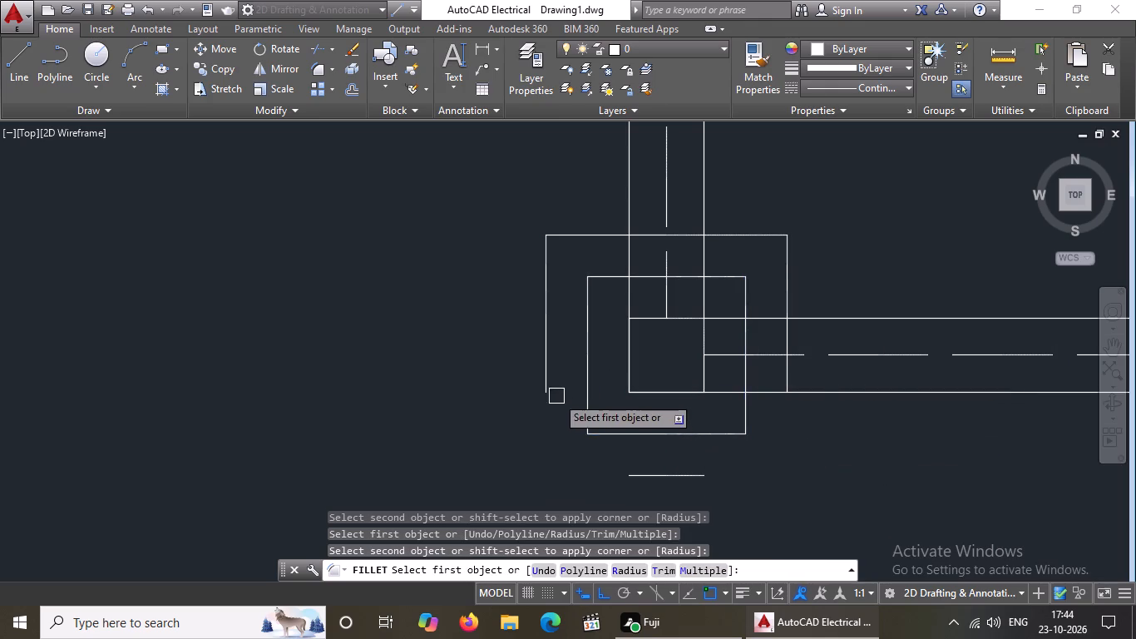
pyautogui.click(551, 384)
pyautogui.click(661, 483)
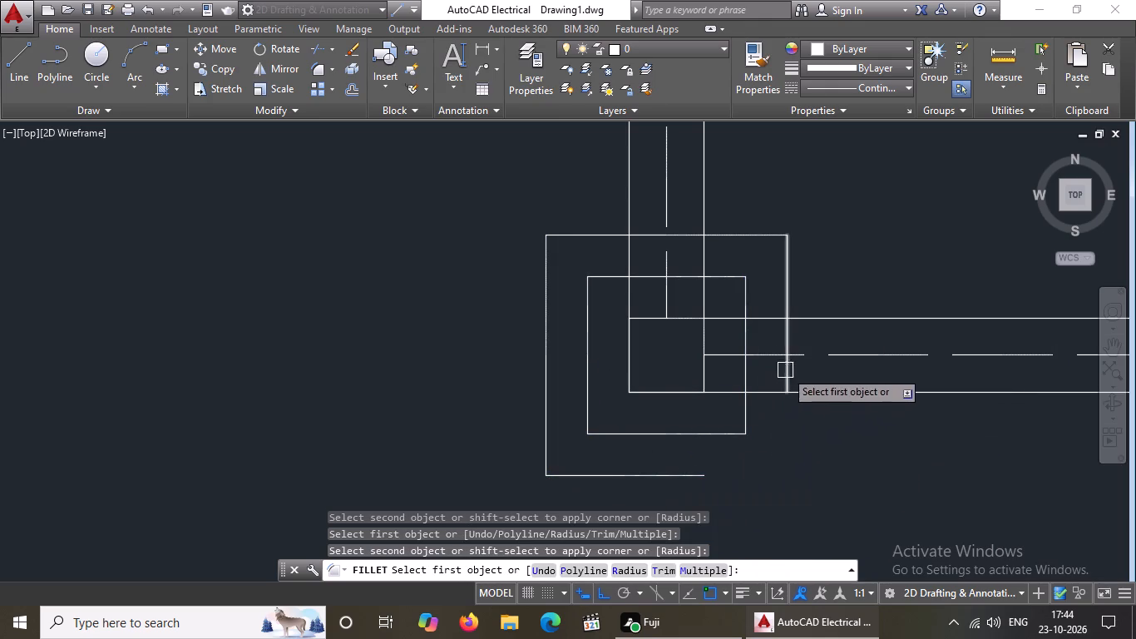
pyautogui.click(792, 379)
pyautogui.click(672, 475)
# Fillet the upper corners of both offset outlines where the cross wall above the portico bay meets the middle wall, radius 0.
pyautogui.scroll(-5, 740, 410)
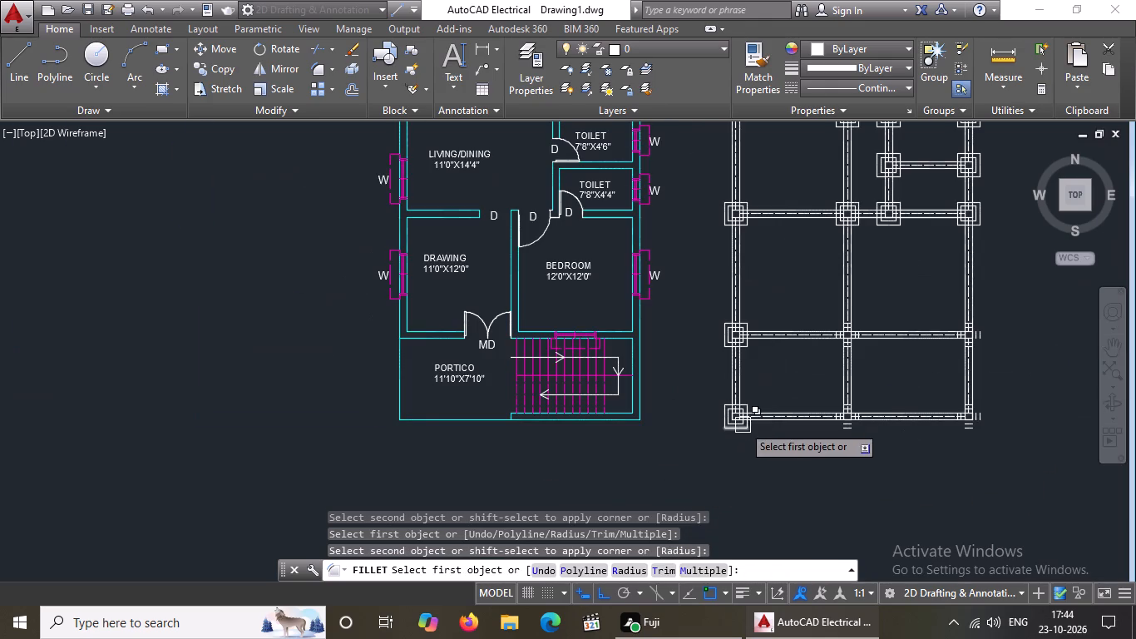
pyautogui.scroll(4, 858, 353)
pyautogui.scroll(4, 813, 279)
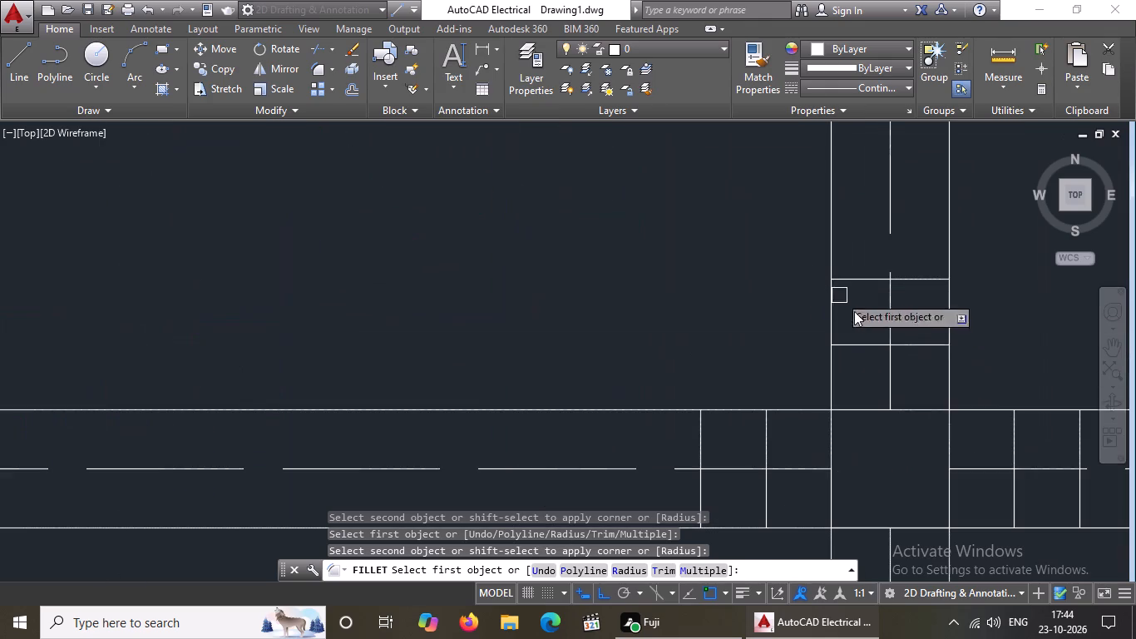
pyautogui.moveTo(763, 446); pyautogui.dragTo(775, 440)
pyautogui.click(862, 339)
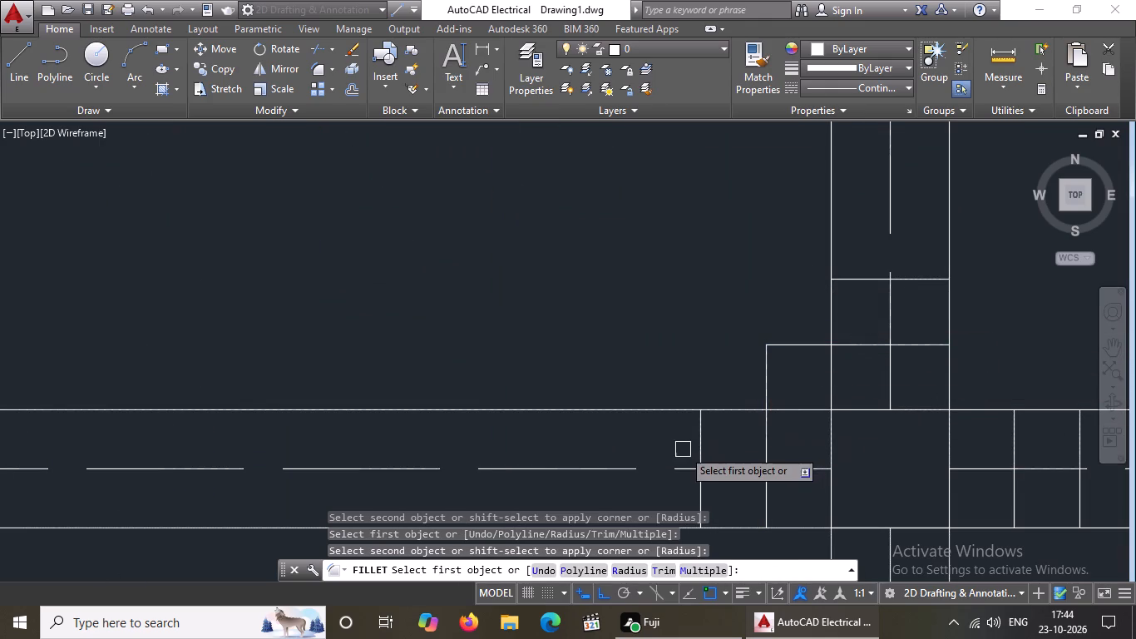
pyautogui.moveTo(705, 442); pyautogui.dragTo(753, 419)
pyautogui.click(867, 279)
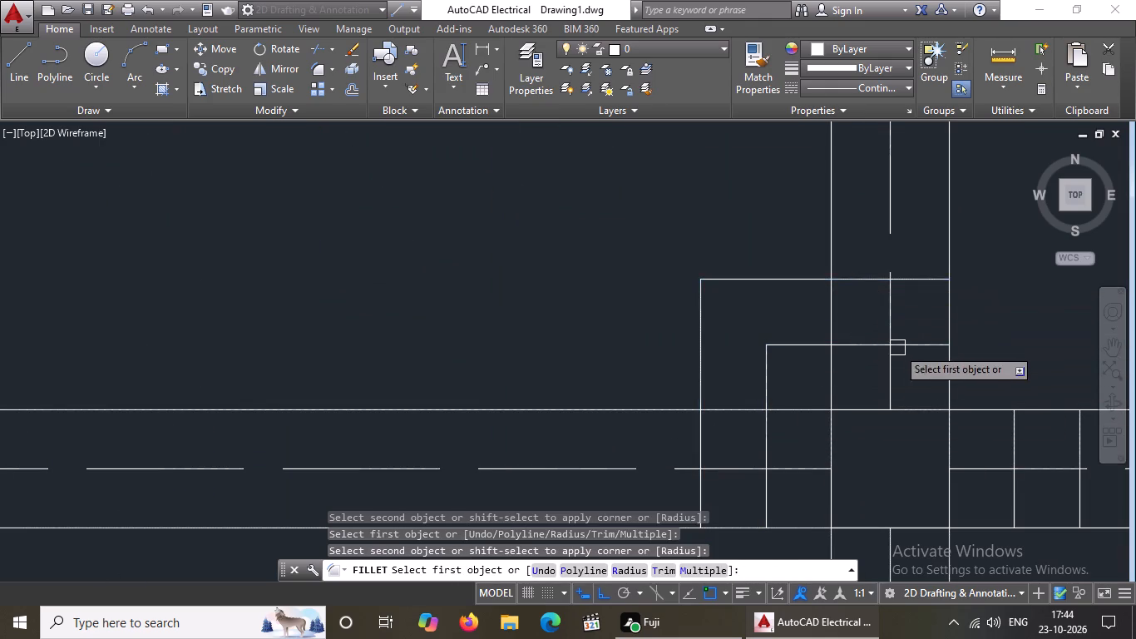
pyautogui.scroll(-3, 921, 344)
pyautogui.scroll(3, 975, 364)
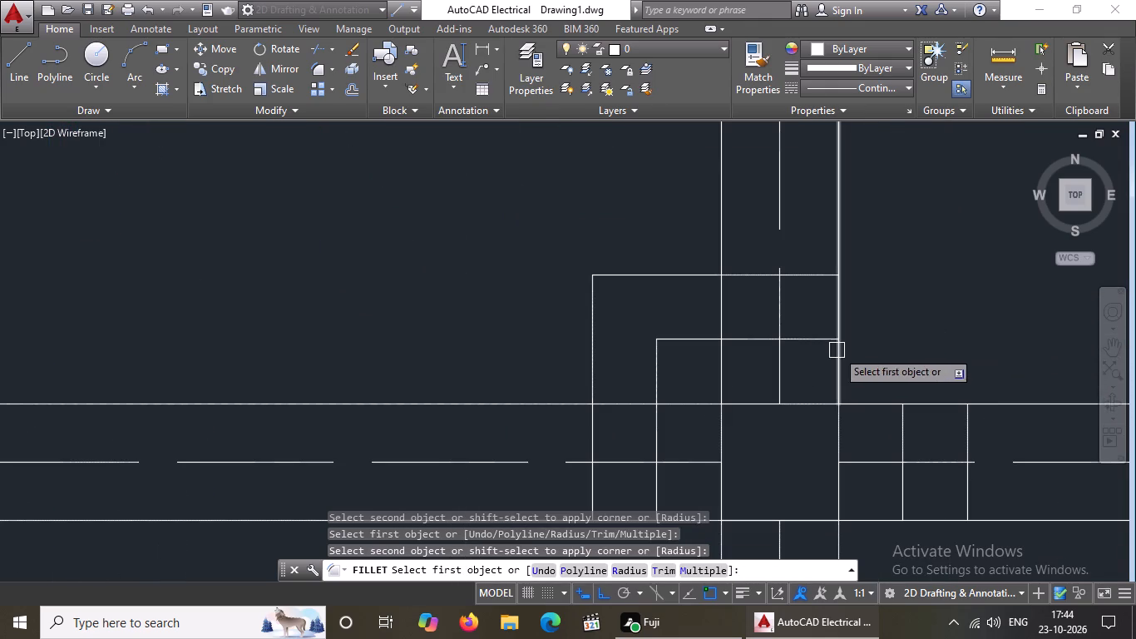
pyautogui.click(823, 343)
pyautogui.click(899, 437)
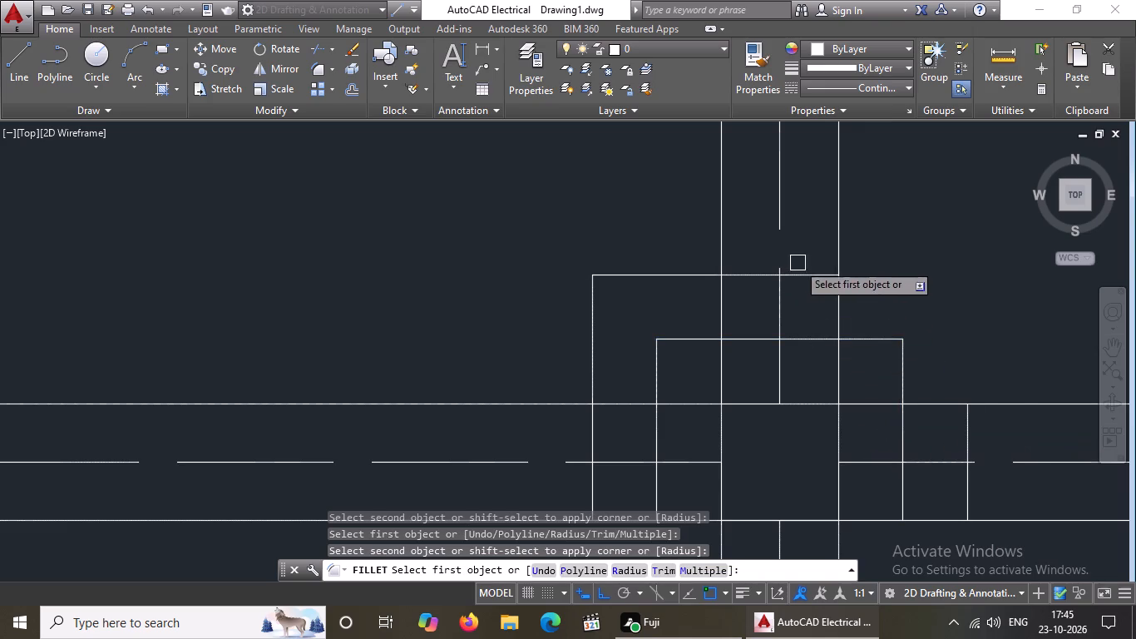
pyautogui.click(805, 279)
pyautogui.click(966, 440)
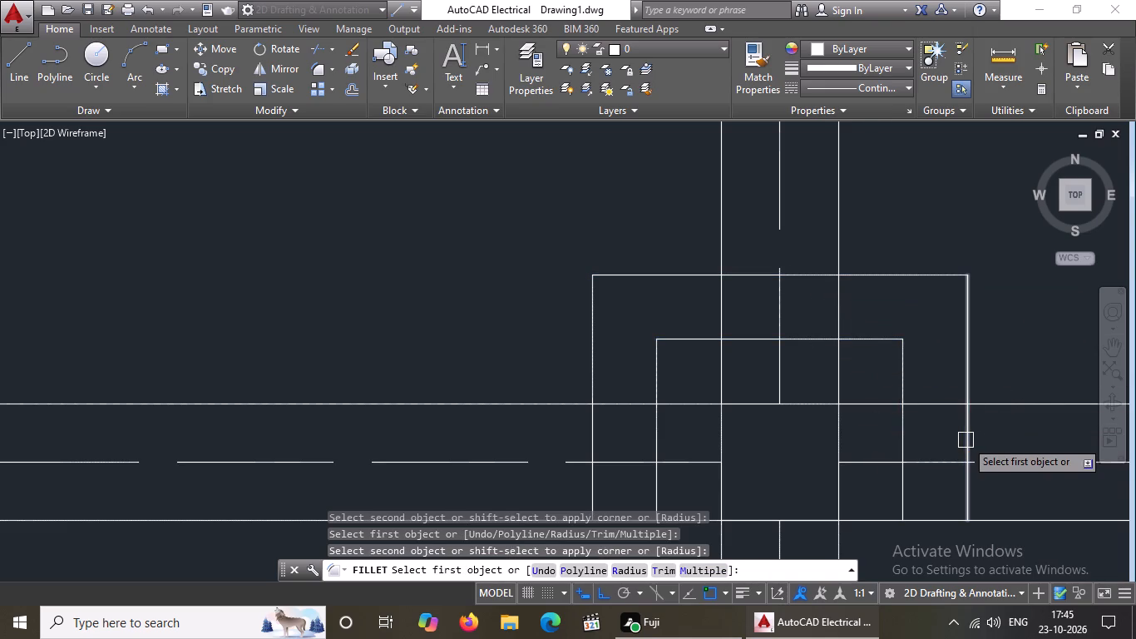
# Fillet the lower corners of both outlines around the same middle wall junction above the portico bay at radius 0, closing both.
pyautogui.scroll(-4, 965, 415)
pyautogui.scroll(4, 986, 452)
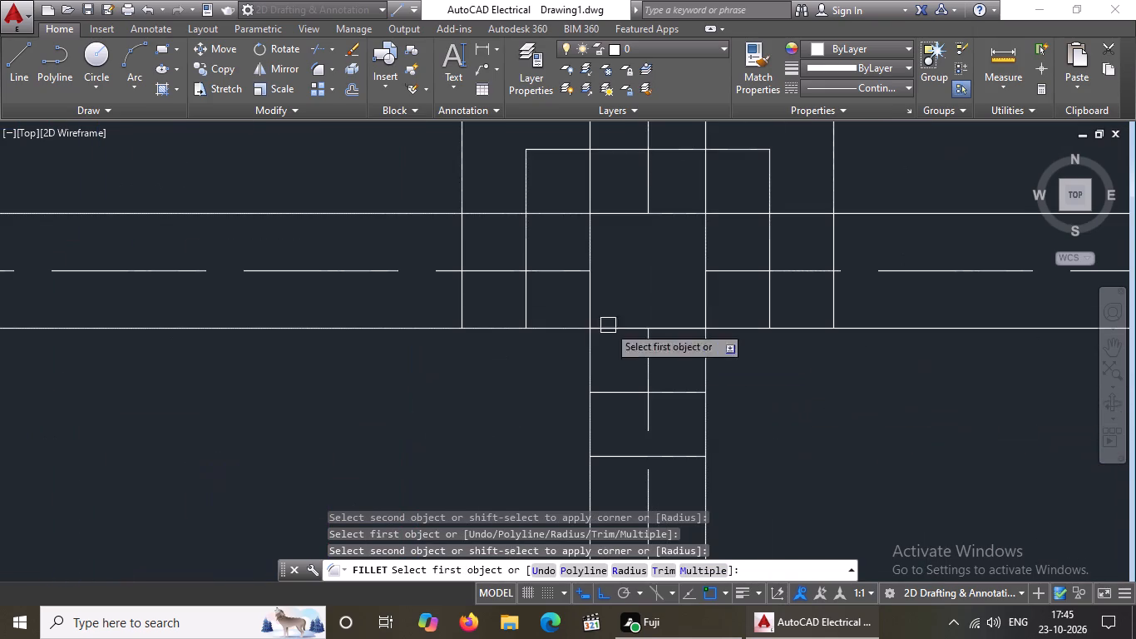
pyautogui.click(527, 303)
pyautogui.click(626, 396)
pyautogui.click(463, 302)
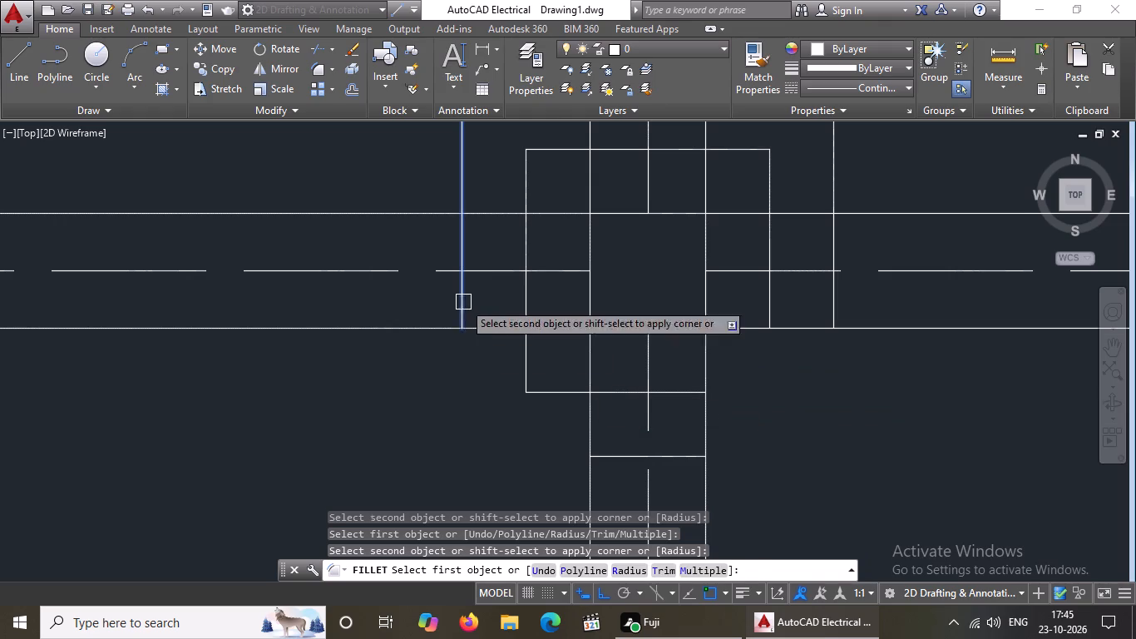
pyautogui.click(623, 458)
pyautogui.moveTo(680, 388); pyautogui.dragTo(695, 386)
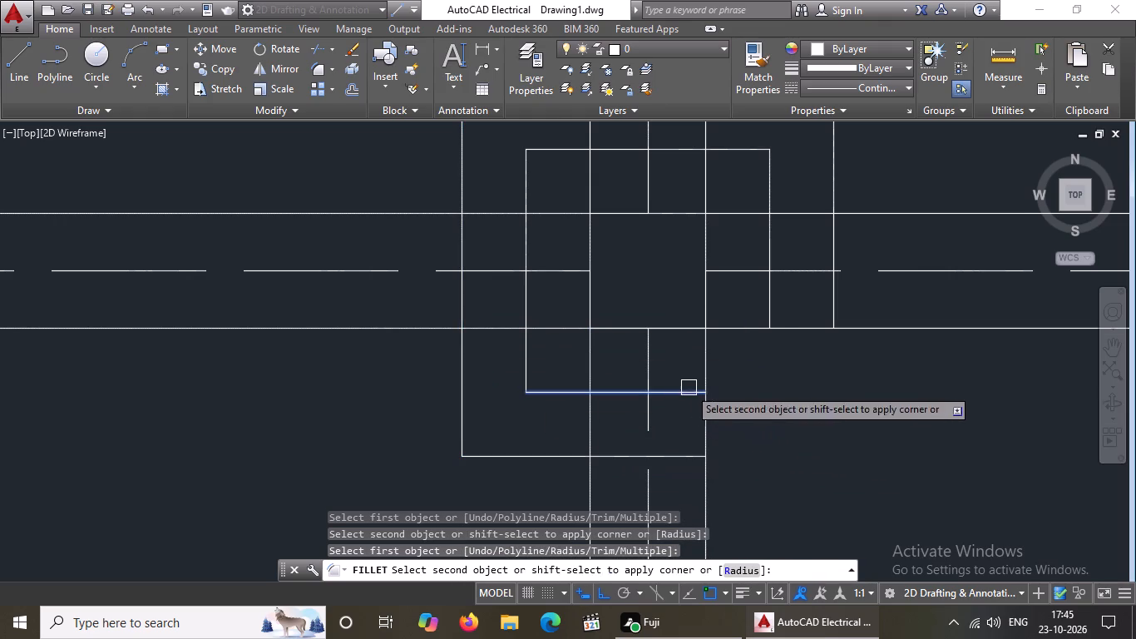
pyautogui.moveTo(695, 386); pyautogui.dragTo(728, 374)
pyautogui.moveTo(777, 311); pyautogui.dragTo(776, 330)
pyautogui.moveTo(693, 459); pyautogui.dragTo(729, 447)
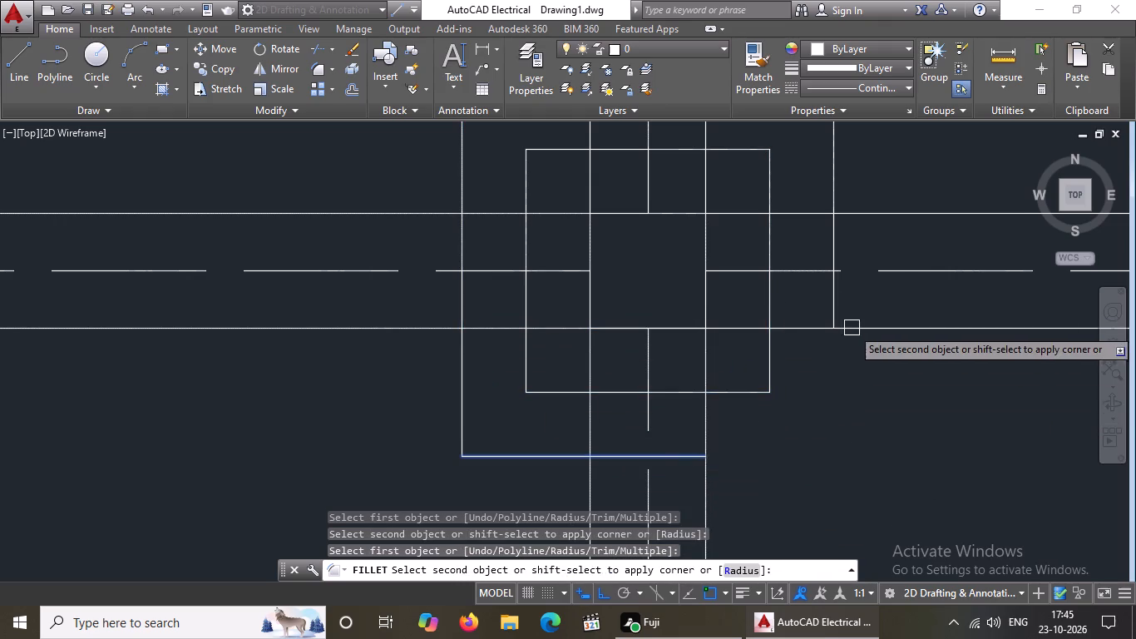
pyautogui.click(837, 314)
# Fillet the upper-left and lower-left corners of both offset outlines where the middle wall meets the bottom outer wall, radius 0.
pyautogui.scroll(-6, 829, 306)
pyautogui.scroll(4, 793, 453)
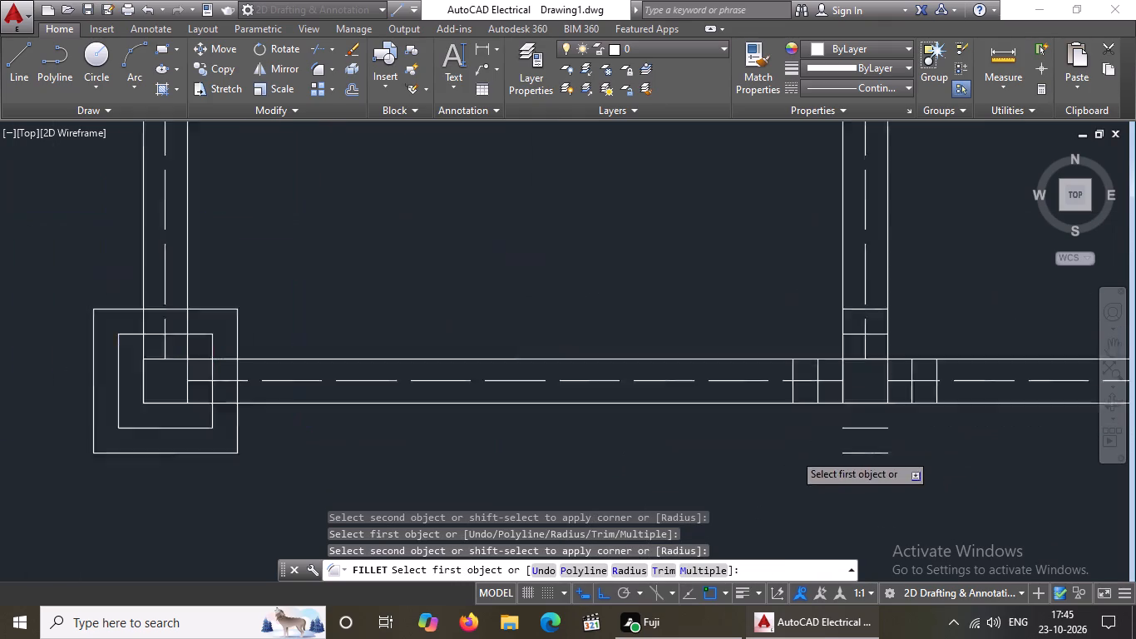
pyautogui.click(825, 330)
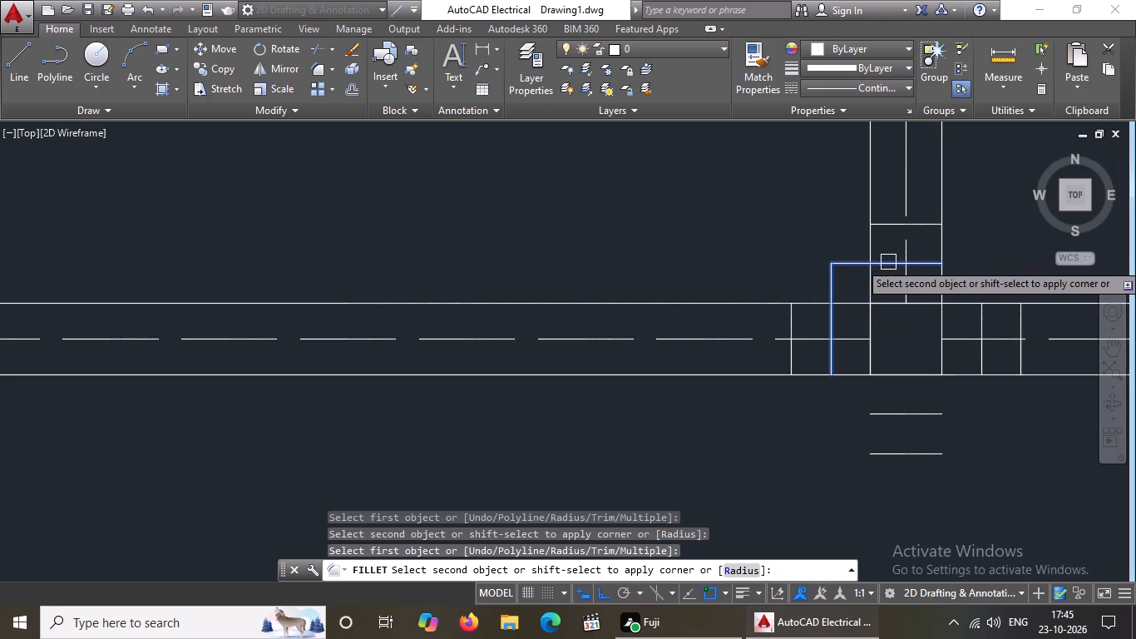
pyautogui.click(888, 262)
pyautogui.click(789, 323)
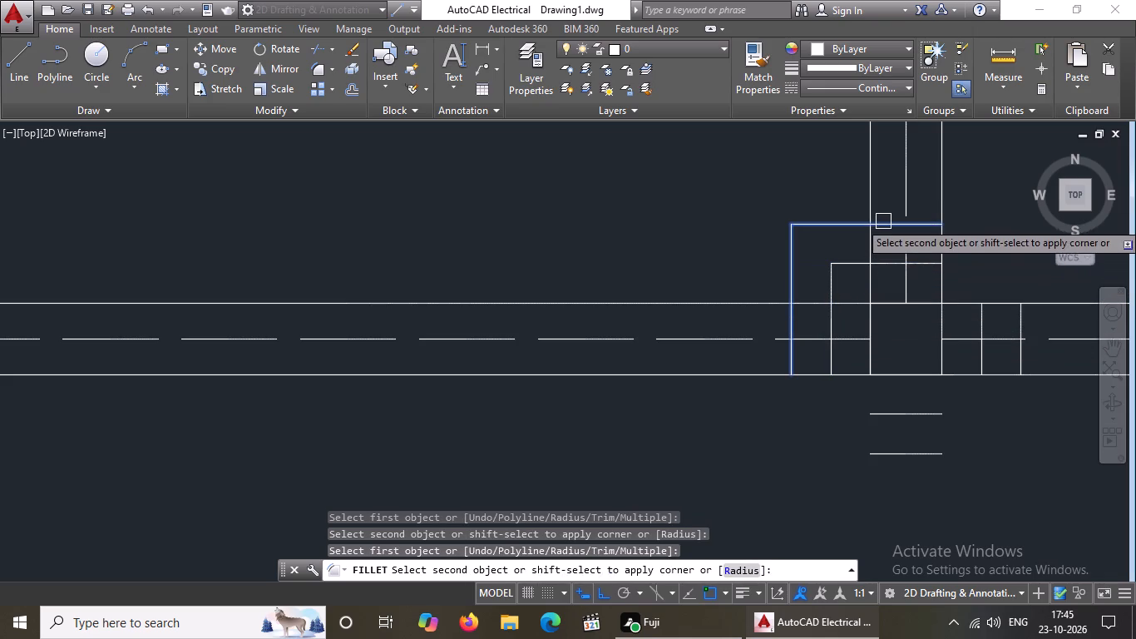
pyautogui.moveTo(884, 221); pyautogui.dragTo(885, 230)
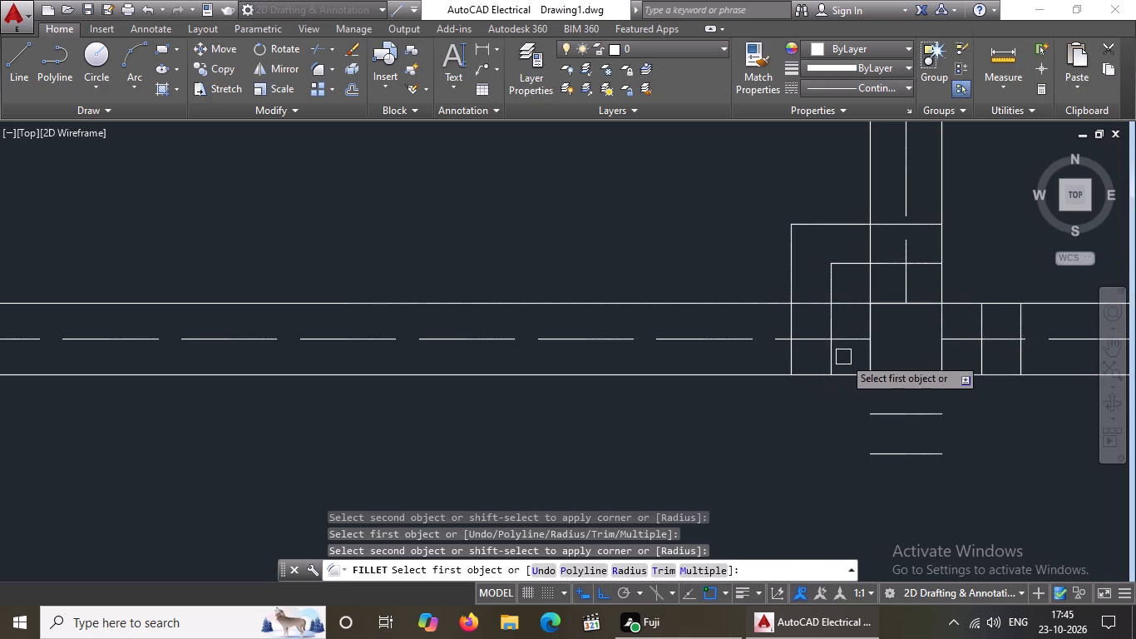
pyautogui.click(833, 360)
pyautogui.click(900, 420)
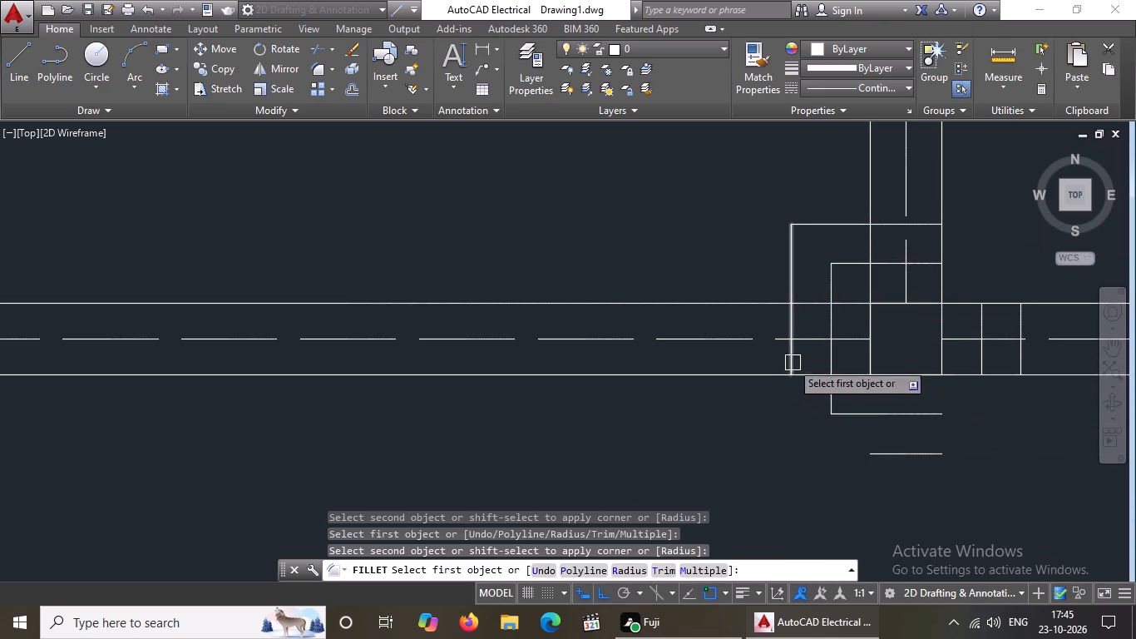
pyautogui.click(783, 359)
pyautogui.click(900, 458)
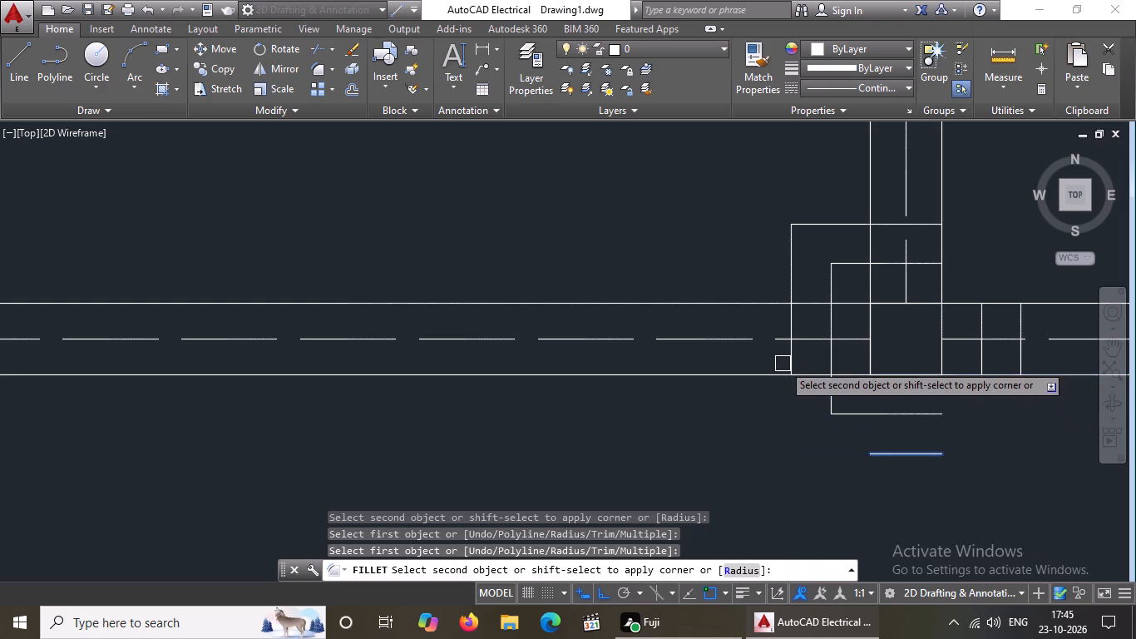
pyautogui.click(790, 352)
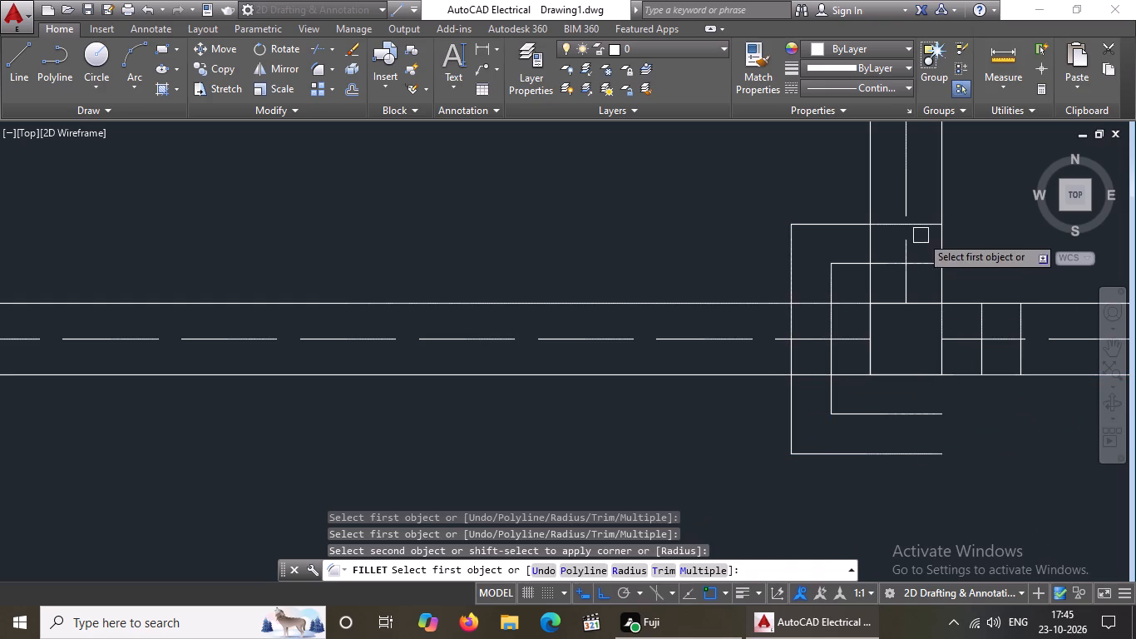
# Fillet the right-hand corners of both outlines around the middle wall's junction with the bottom outer wall at radius 0, closing both.
pyautogui.click(925, 263)
pyautogui.click(987, 326)
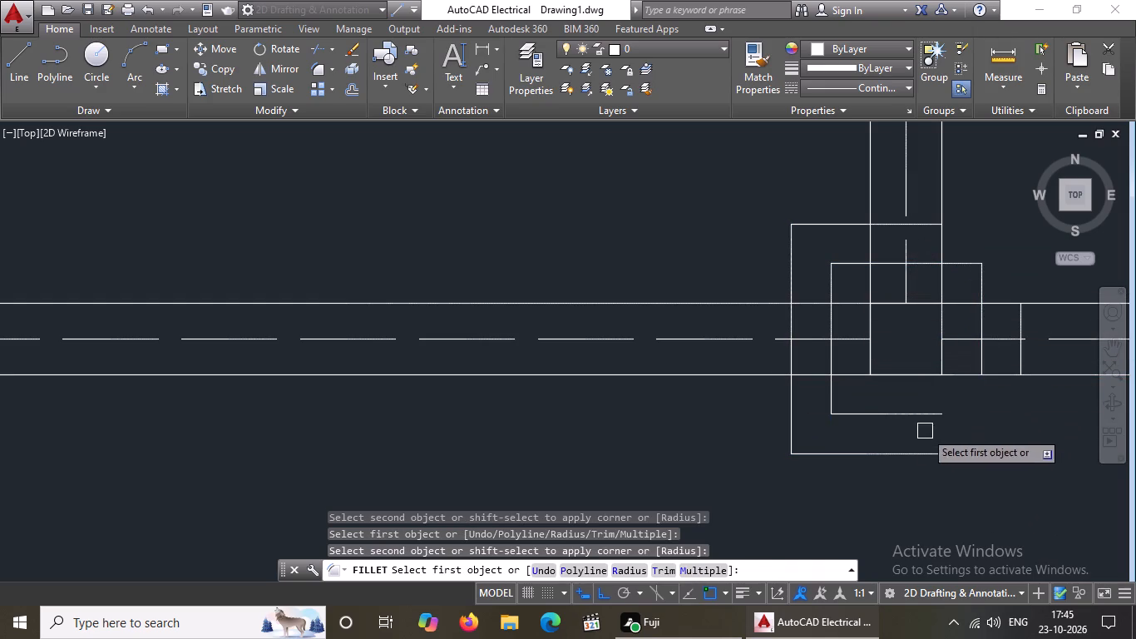
pyautogui.moveTo(921, 417); pyautogui.dragTo(926, 407)
pyautogui.moveTo(976, 361); pyautogui.dragTo(976, 369)
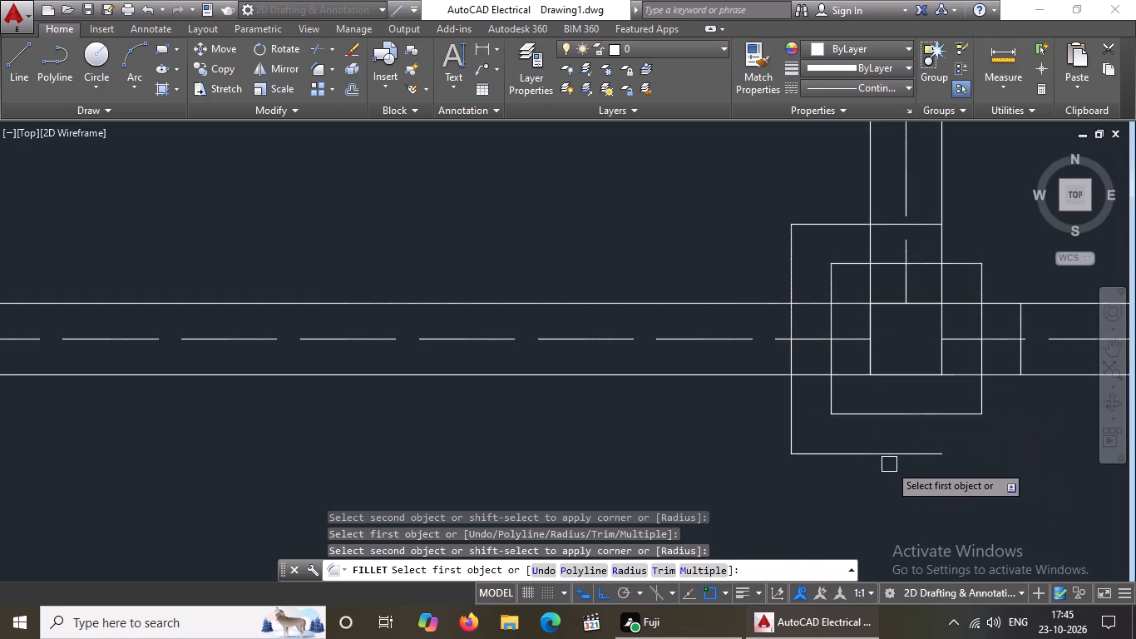
pyautogui.moveTo(905, 462); pyautogui.dragTo(911, 453)
pyautogui.moveTo(918, 457); pyautogui.dragTo(922, 448)
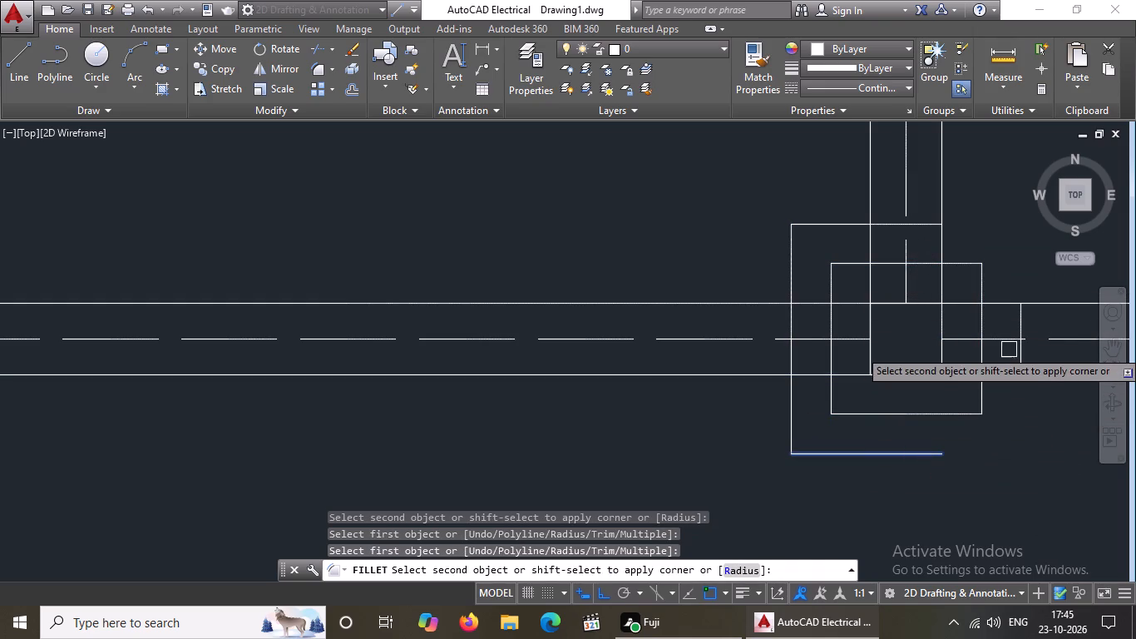
pyautogui.click(1018, 361)
pyautogui.click(924, 220)
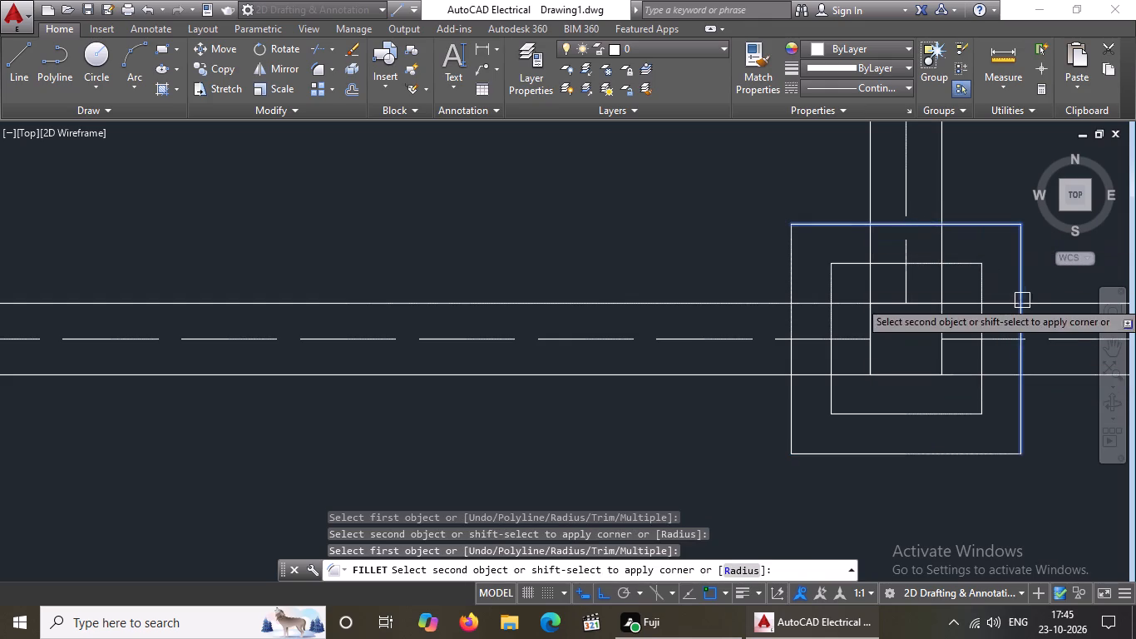
pyautogui.moveTo(1028, 325); pyautogui.dragTo(1006, 332)
# Fillet the upper-left and lower-left corners of both offset outlines around the plan's bottom-right wall corner square, radius 0.
pyautogui.scroll(-9, 837, 340)
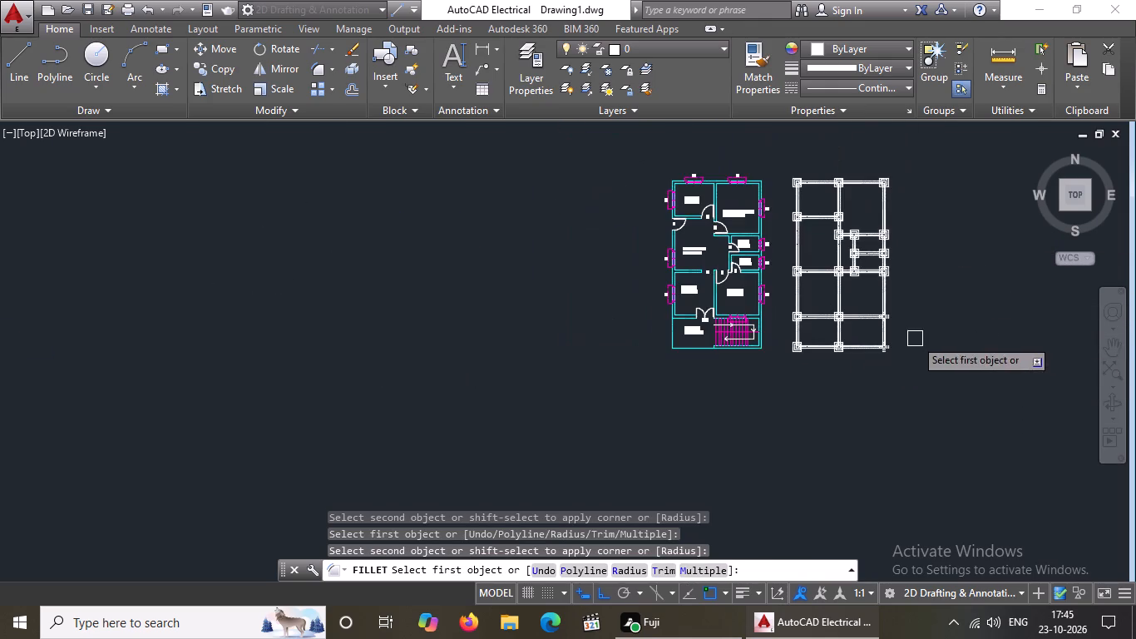
pyautogui.scroll(4, 900, 342)
pyautogui.scroll(3, 766, 369)
pyautogui.moveTo(736, 369); pyautogui.dragTo(769, 350)
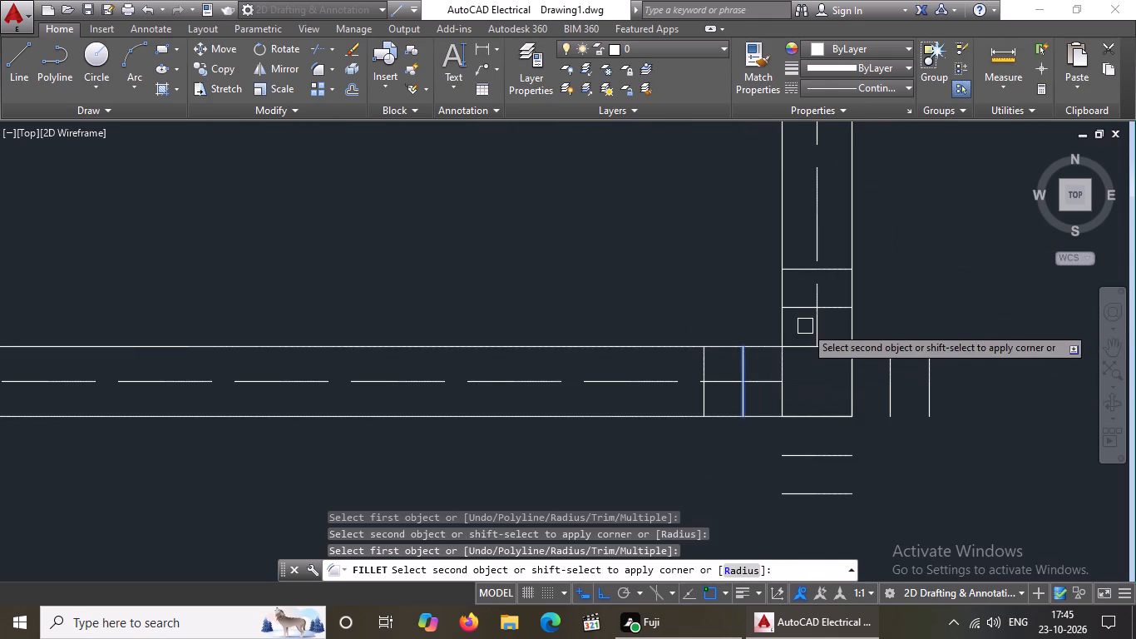
pyautogui.click(803, 312)
pyautogui.click(703, 372)
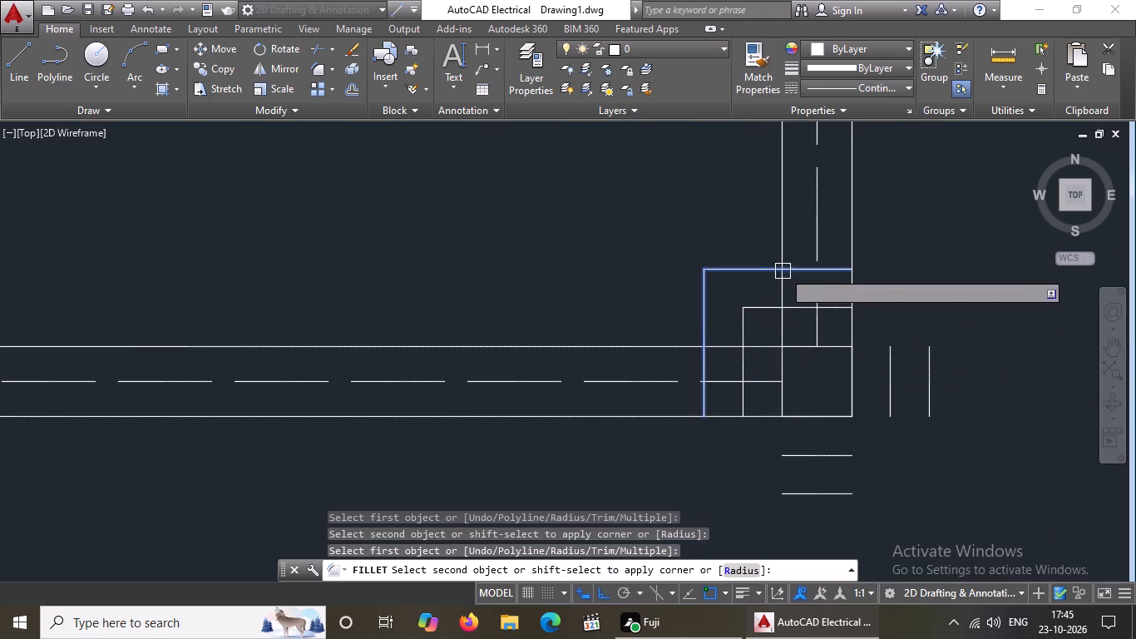
pyautogui.click(794, 270)
pyautogui.click(742, 402)
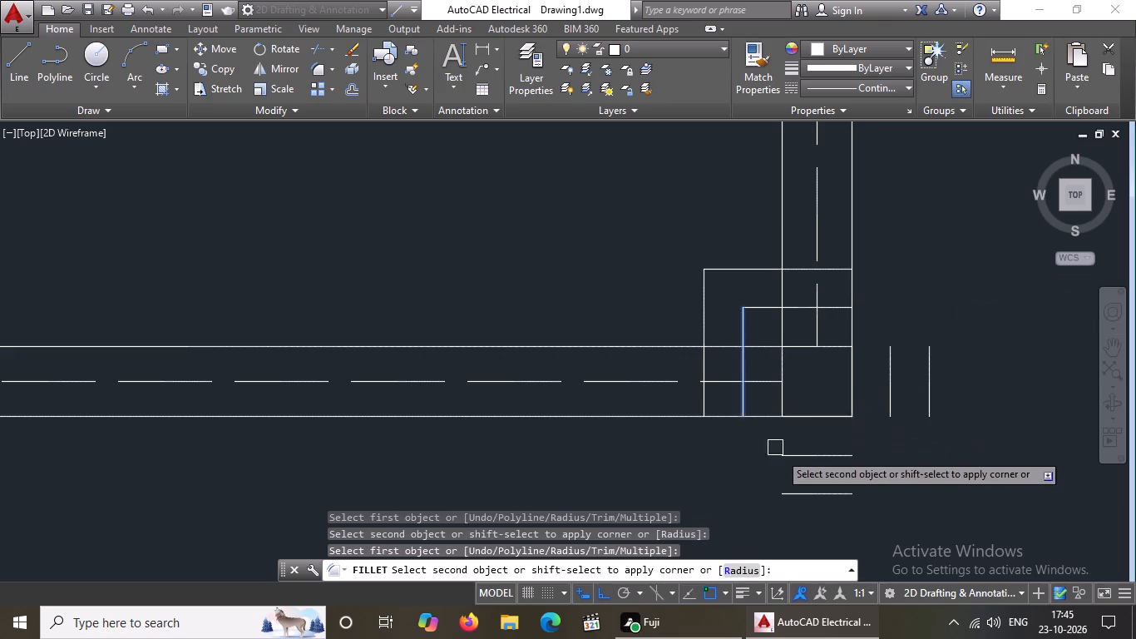
pyautogui.click(800, 454)
pyautogui.moveTo(704, 398); pyautogui.dragTo(707, 428)
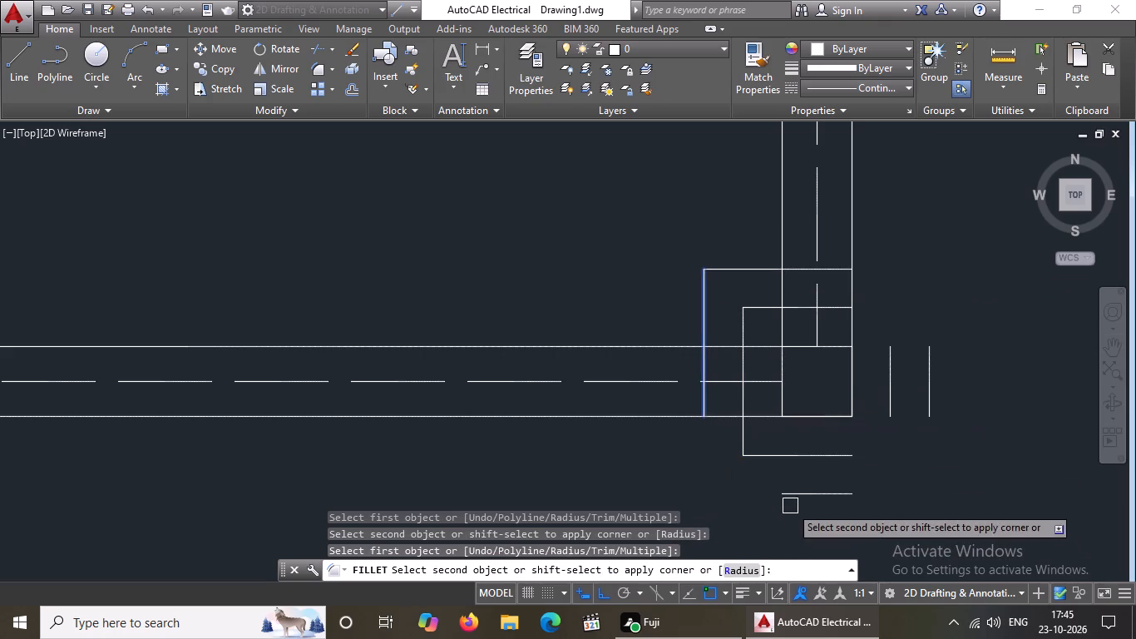
pyautogui.click(794, 493)
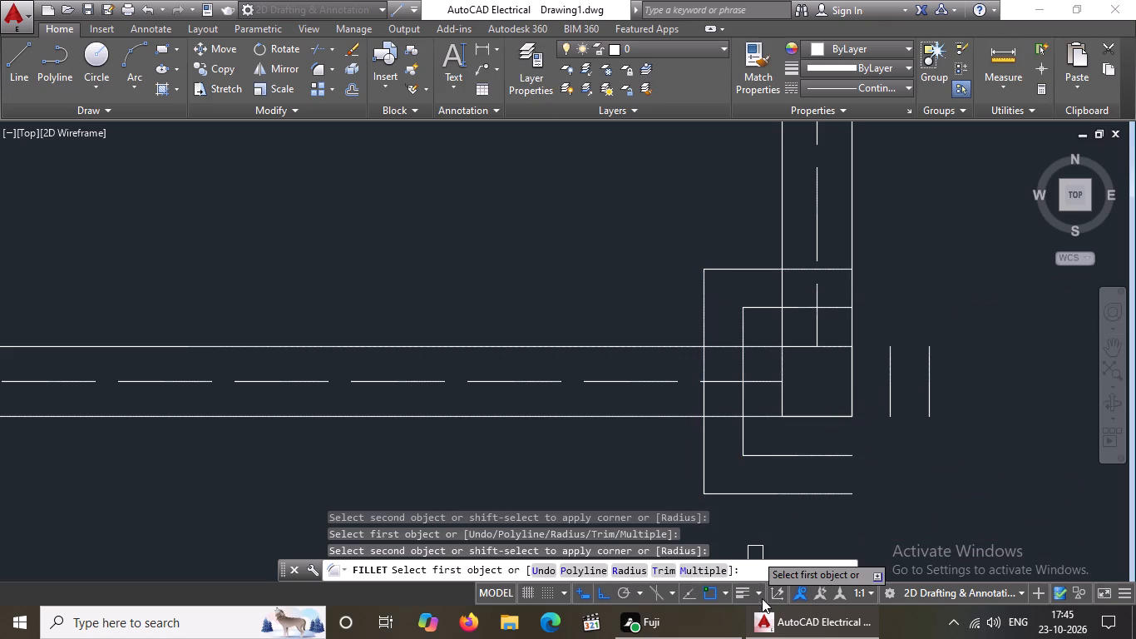
# Fillet the lower-right and upper-right corners of both offset outlines around the plan's bottom-right wall corner at radius 0, closing both.
pyautogui.click(810, 457)
pyautogui.click(896, 403)
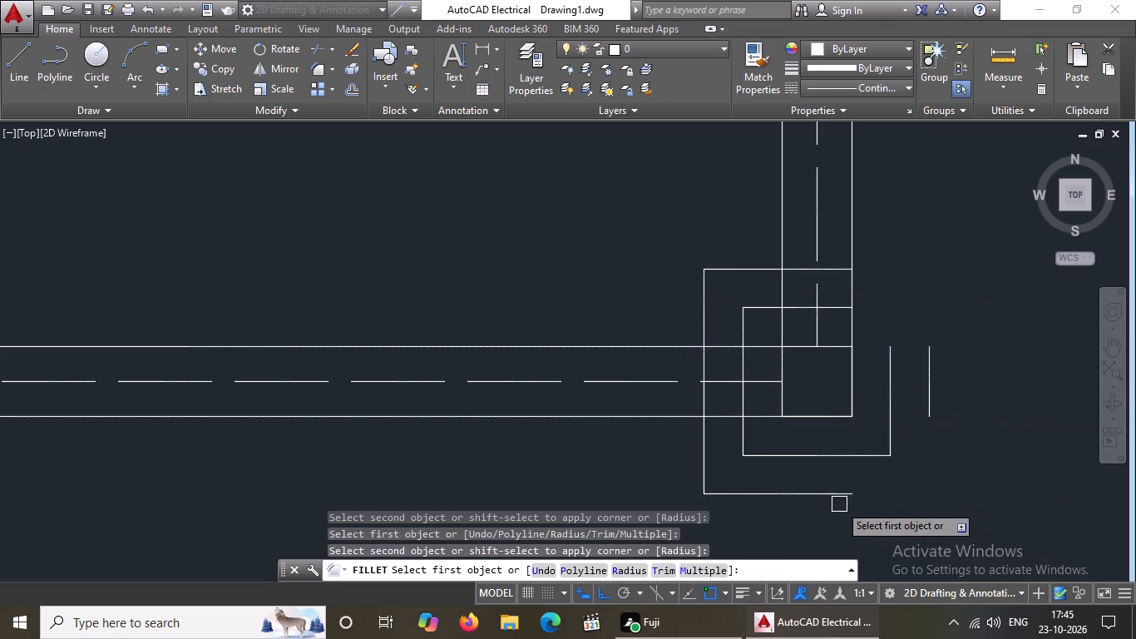
pyautogui.click(835, 492)
pyautogui.click(937, 410)
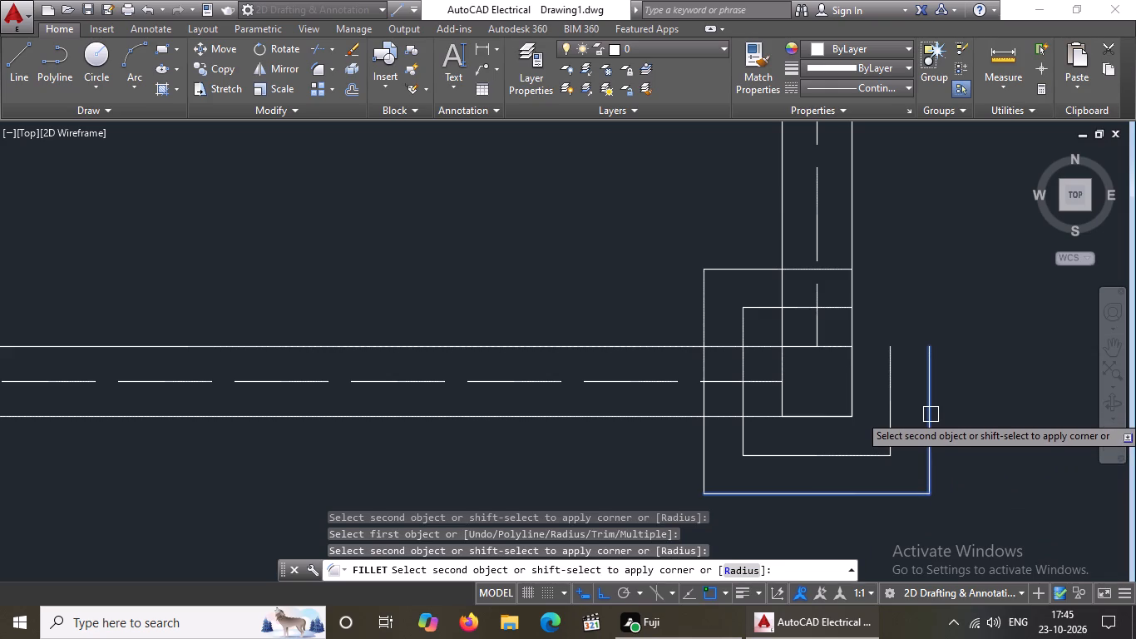
pyautogui.click(931, 394)
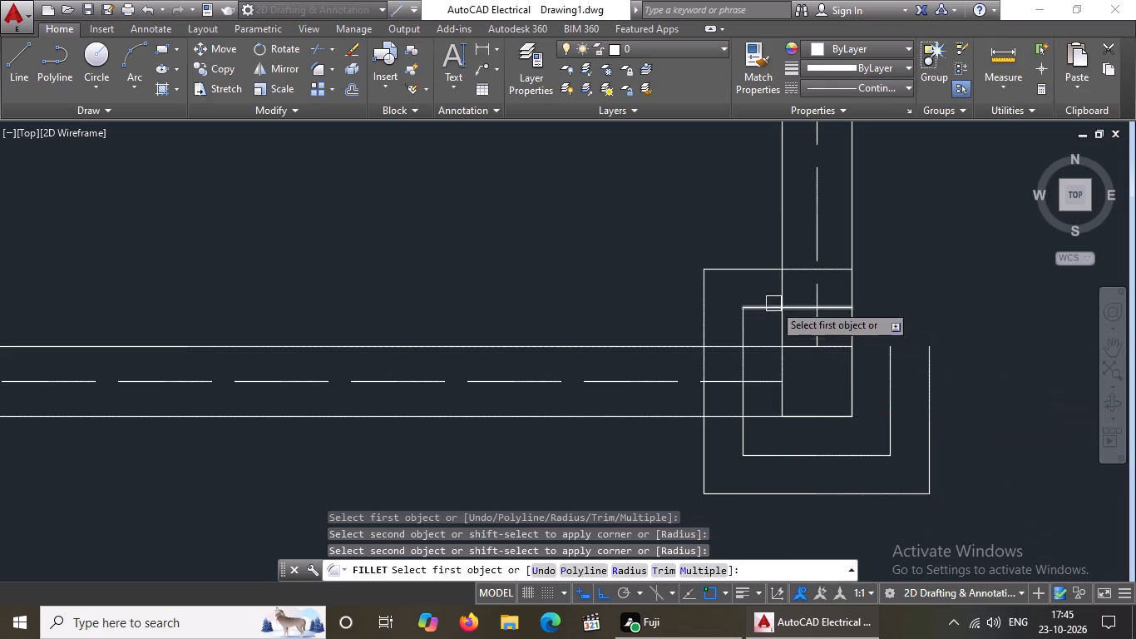
pyautogui.click(833, 306)
pyautogui.click(892, 357)
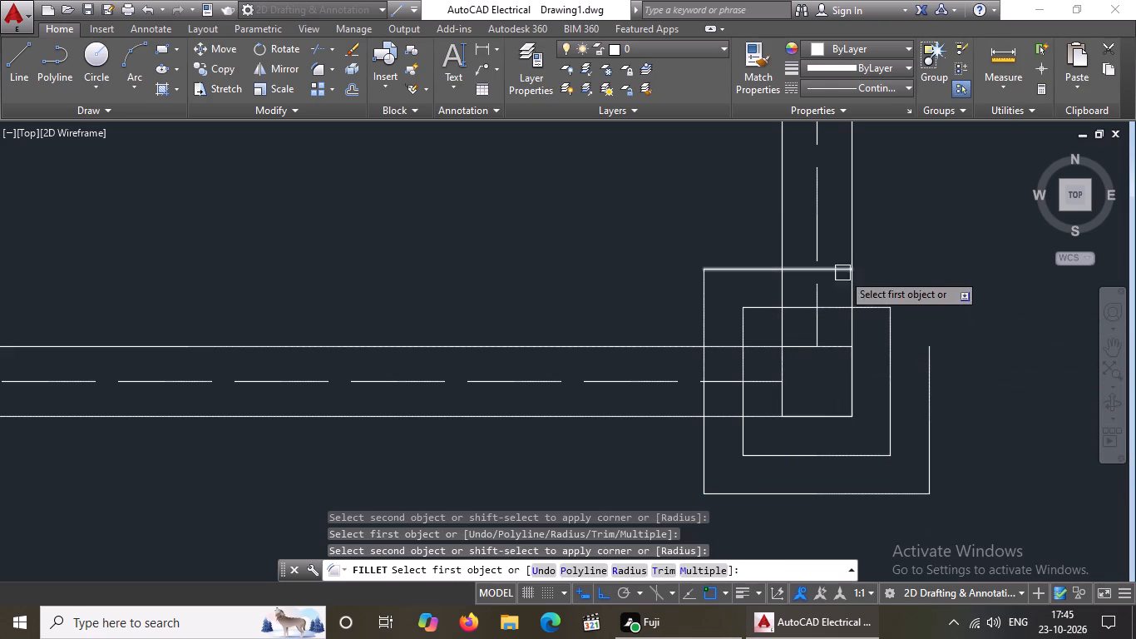
pyautogui.click(837, 270)
pyautogui.click(931, 364)
# Fillet the upper-left and upper-right corners of both offset outlines around the right outer wall's junction above the bottom bay, radius 0.
pyautogui.scroll(-6, 926, 365)
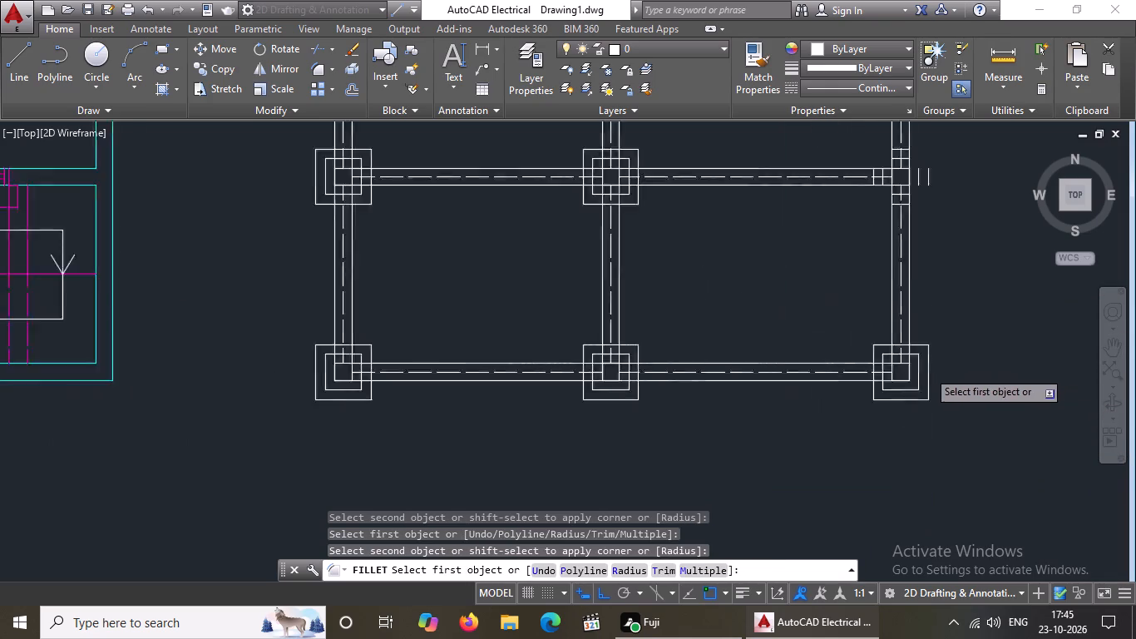
pyautogui.scroll(5, 921, 226)
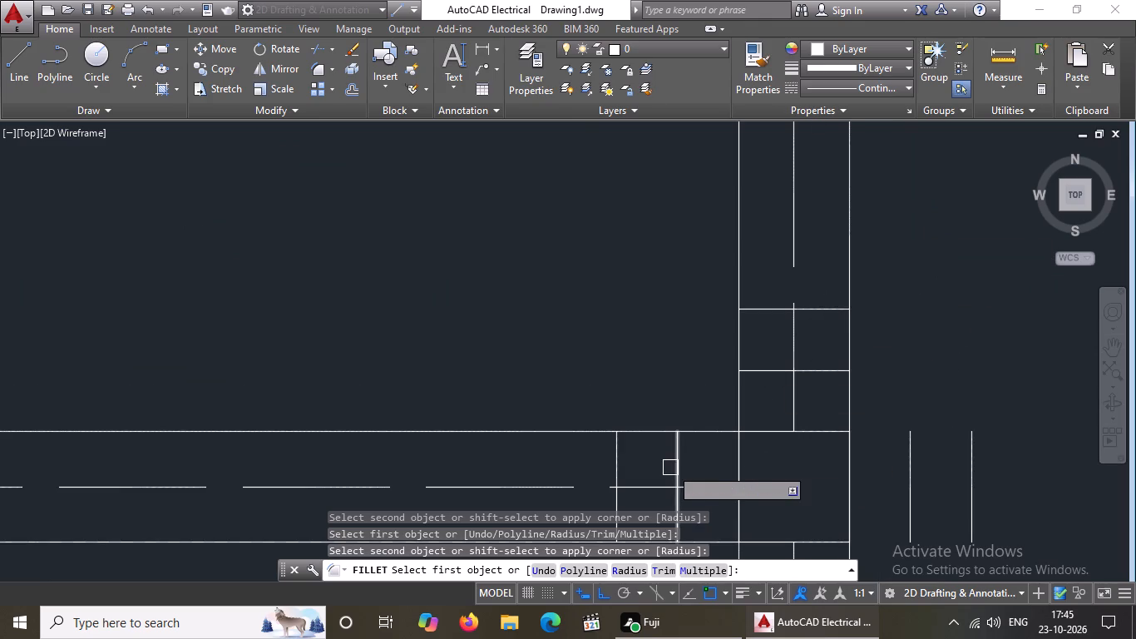
pyautogui.moveTo(680, 461); pyautogui.dragTo(688, 449)
pyautogui.click(758, 367)
pyautogui.moveTo(619, 452); pyautogui.dragTo(620, 448)
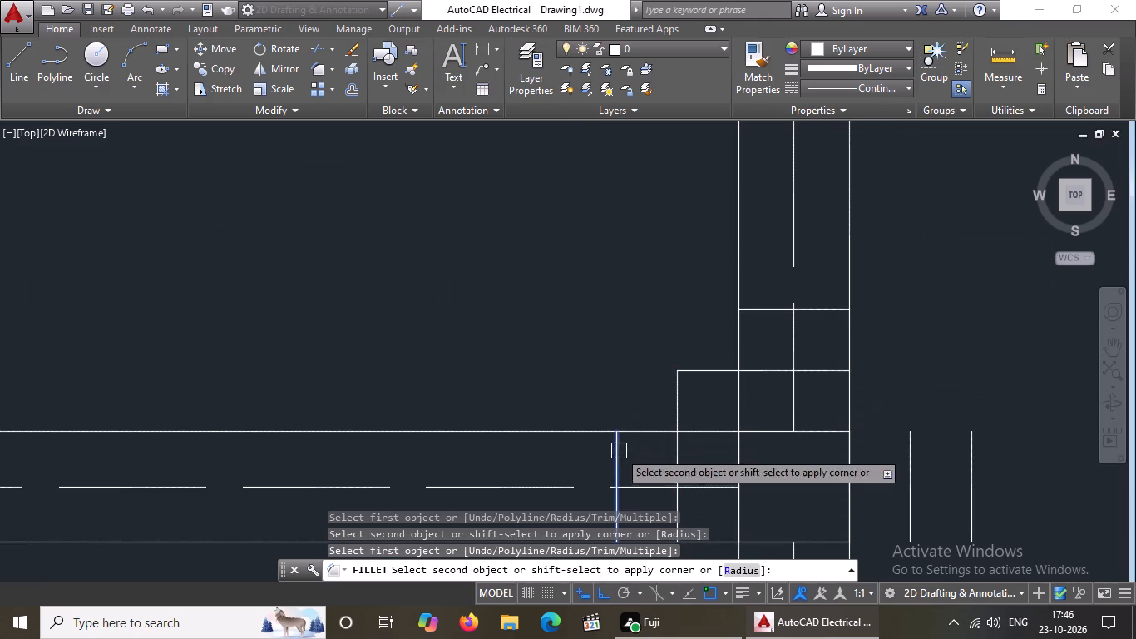
pyautogui.moveTo(620, 448); pyautogui.dragTo(624, 439)
pyautogui.click(764, 306)
pyautogui.click(908, 457)
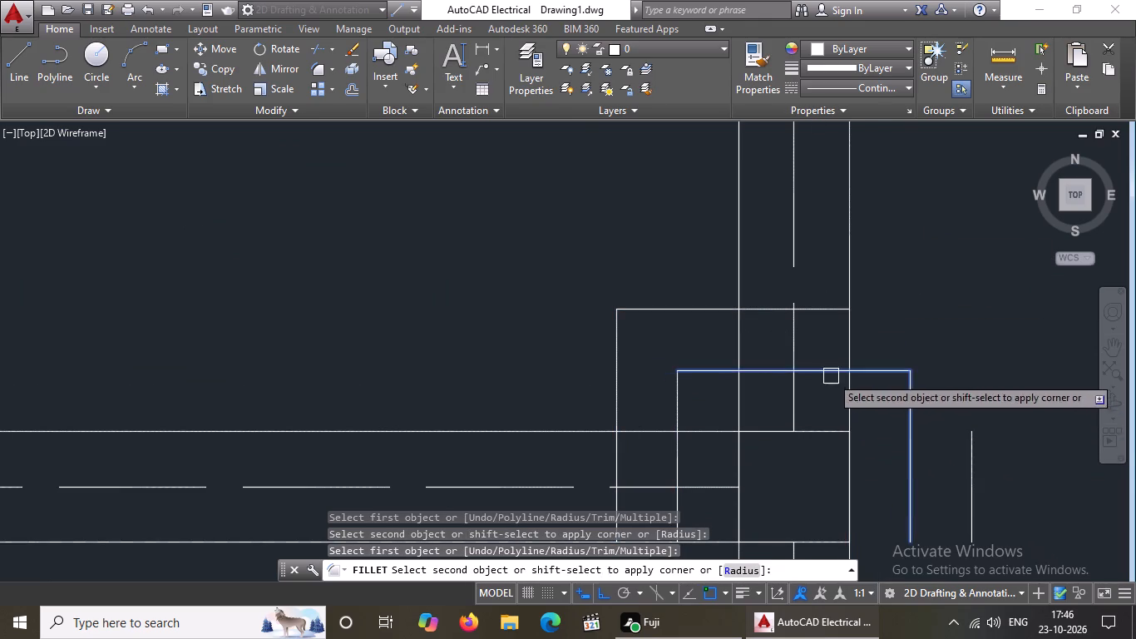
pyautogui.click(831, 375)
pyautogui.click(822, 308)
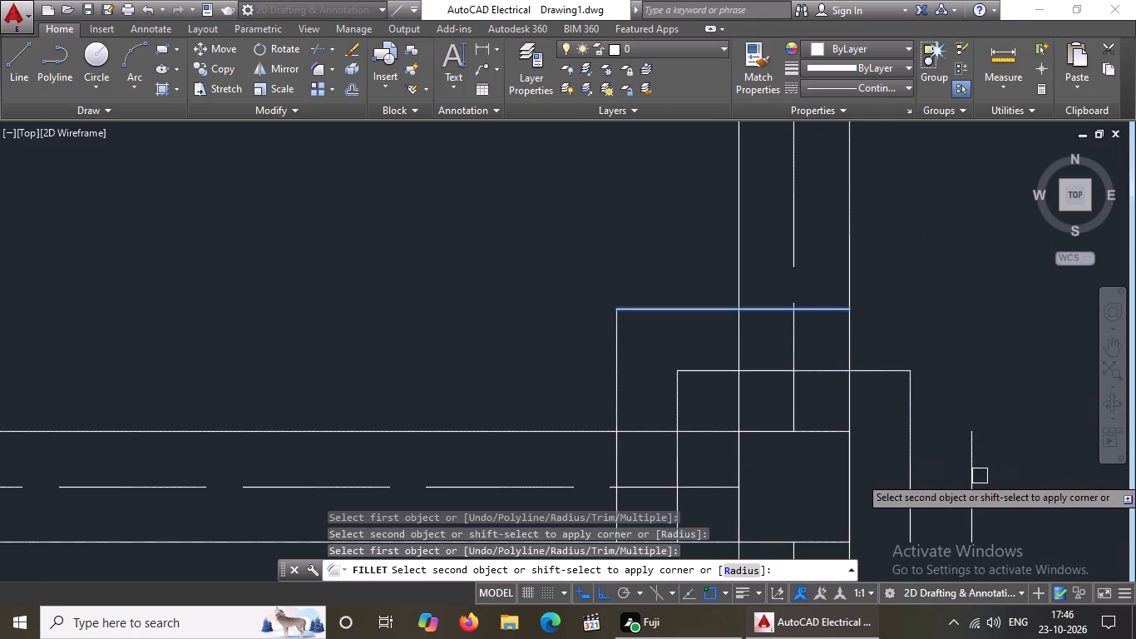
pyautogui.click(975, 477)
# Fillet the lower corners of both outlines around the same right outer wall junction at radius 0, closing both, and end the Fillet command.
pyautogui.scroll(-4, 822, 293)
pyautogui.scroll(4, 798, 335)
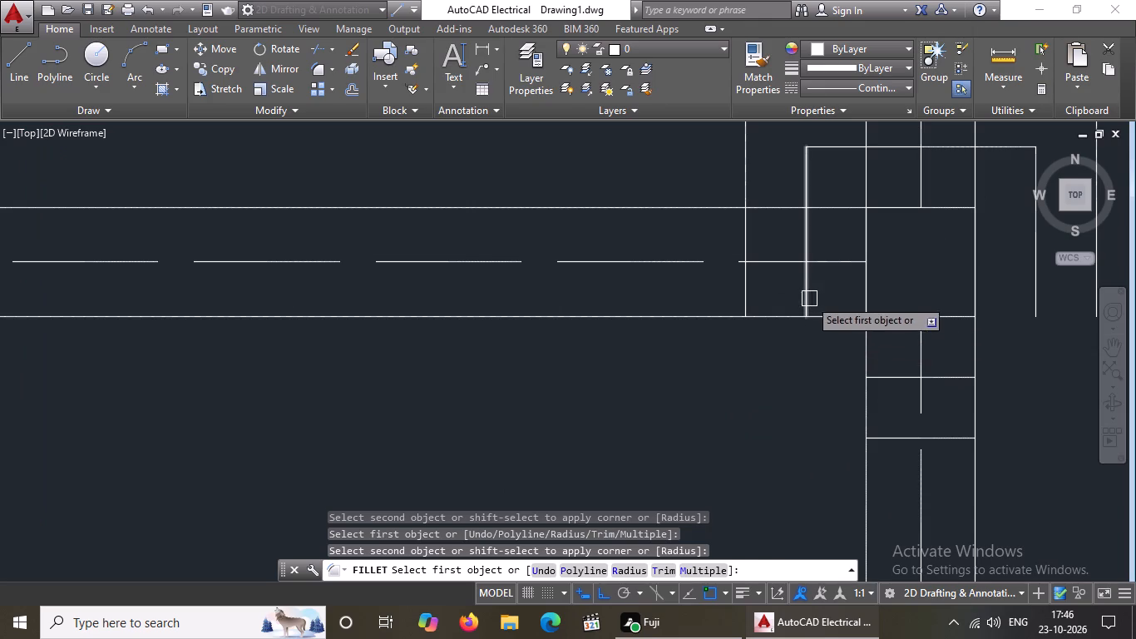
pyautogui.click(810, 298)
pyautogui.click(880, 380)
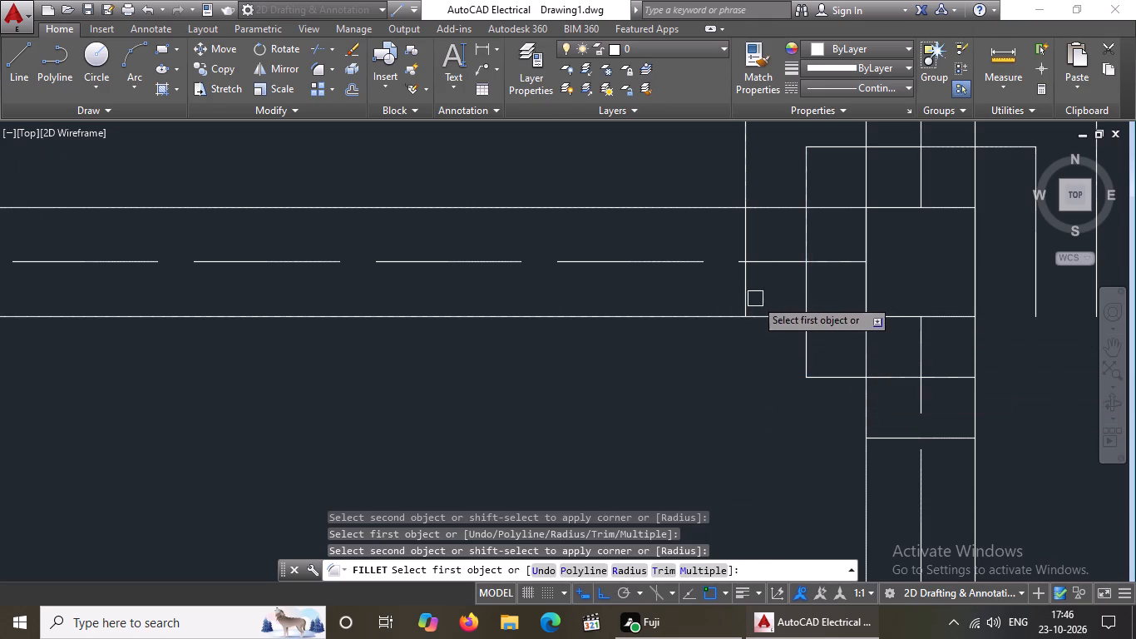
pyautogui.click(745, 302)
pyautogui.click(907, 443)
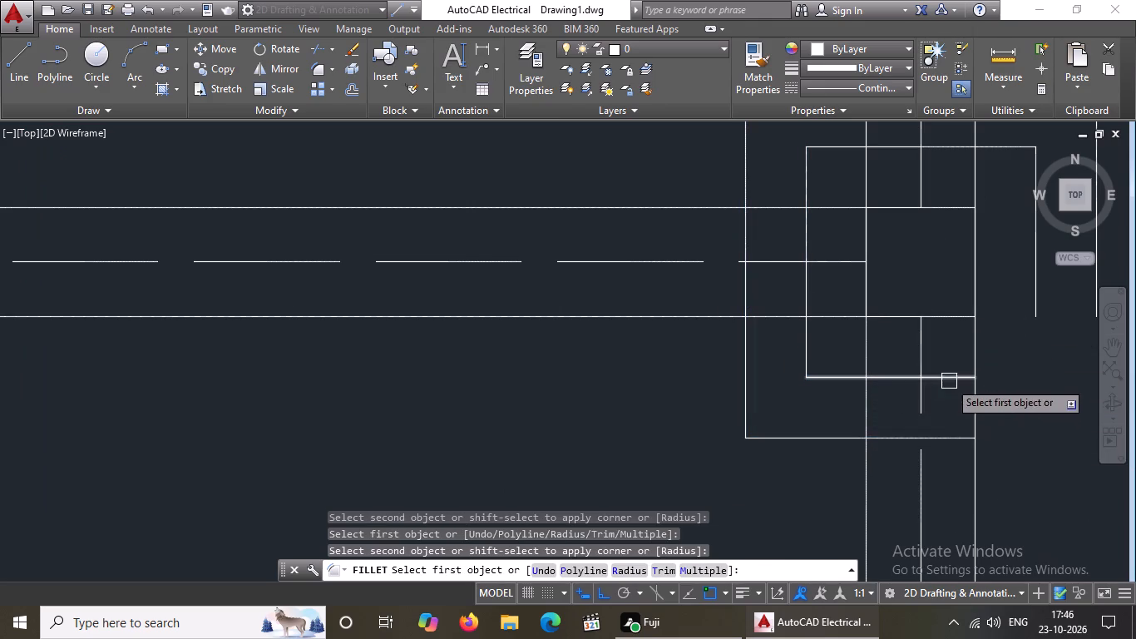
pyautogui.click(949, 380)
pyautogui.moveTo(1035, 304); pyautogui.dragTo(1035, 335)
pyautogui.scroll(-4, 950, 344)
pyautogui.scroll(3, 975, 338)
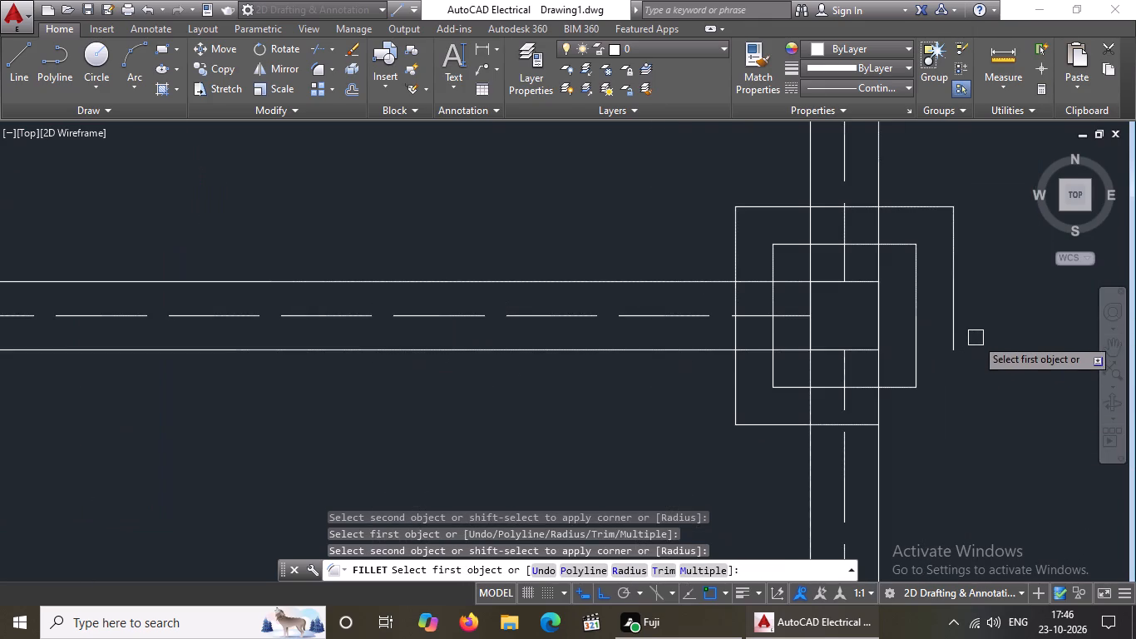
pyautogui.moveTo(957, 341); pyautogui.dragTo(952, 368)
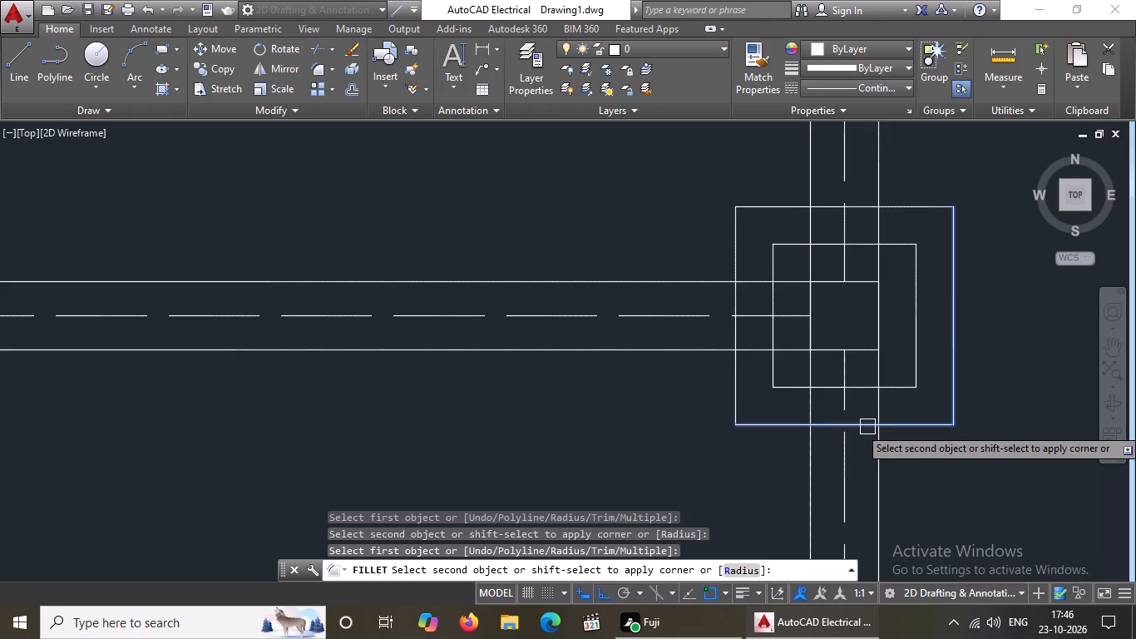
pyautogui.click(867, 427)
pyautogui.scroll(-6, 967, 367)
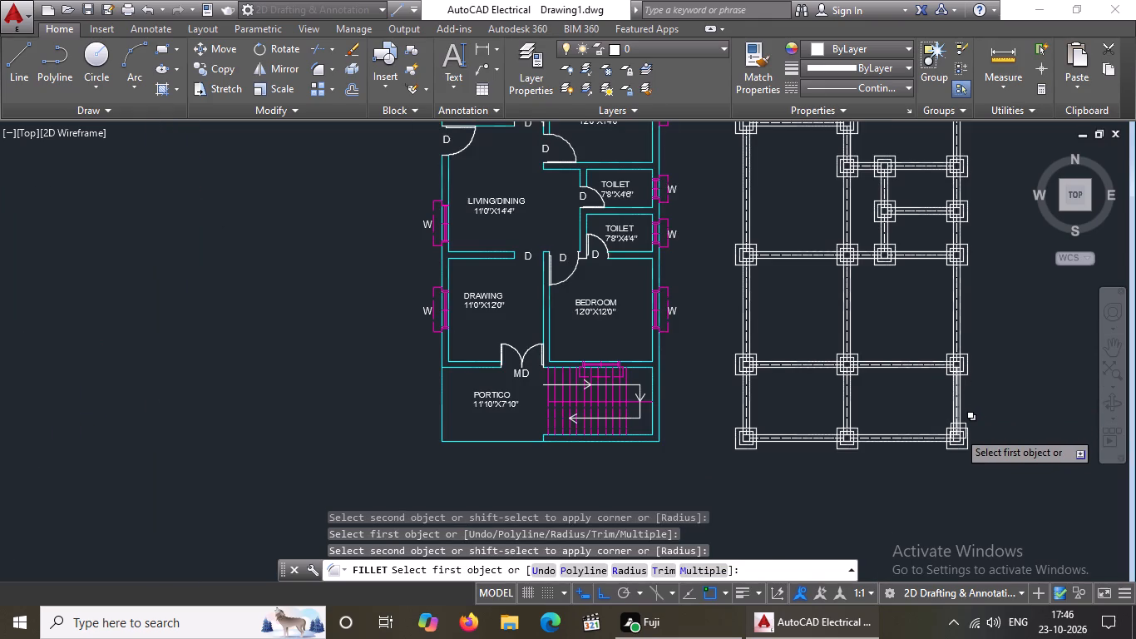
pyautogui.press('Escape')
# Set the colour of both dashed centre lines in the bottom outer wall of the centre-line plan to Yellow.
pyautogui.scroll(-2, 916, 434)
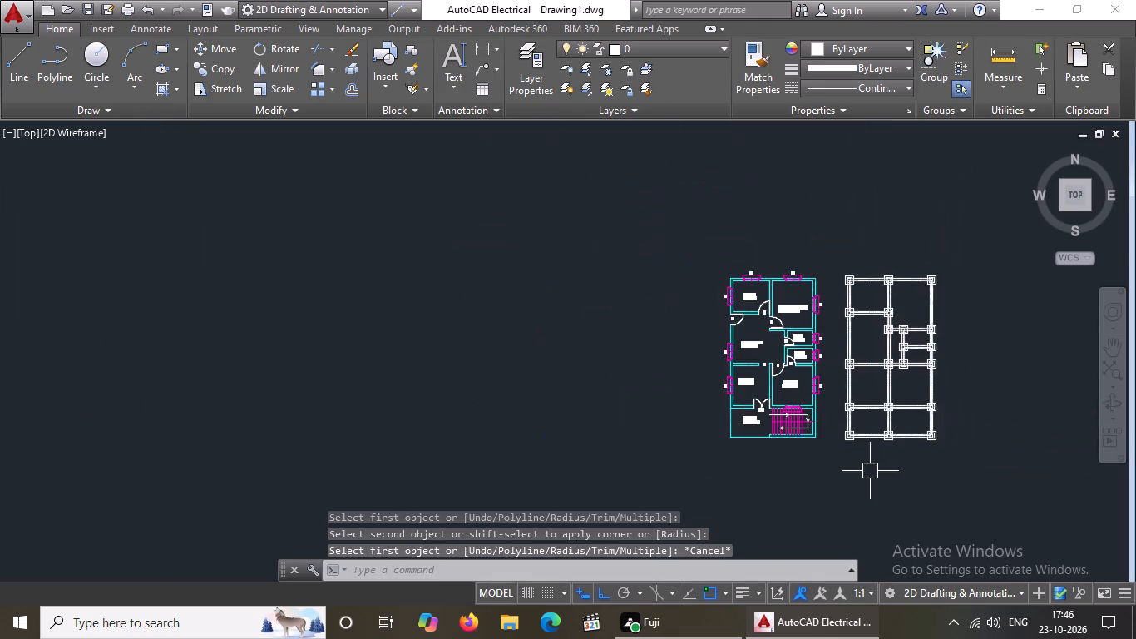
pyautogui.scroll(3, 896, 463)
pyautogui.scroll(2, 797, 338)
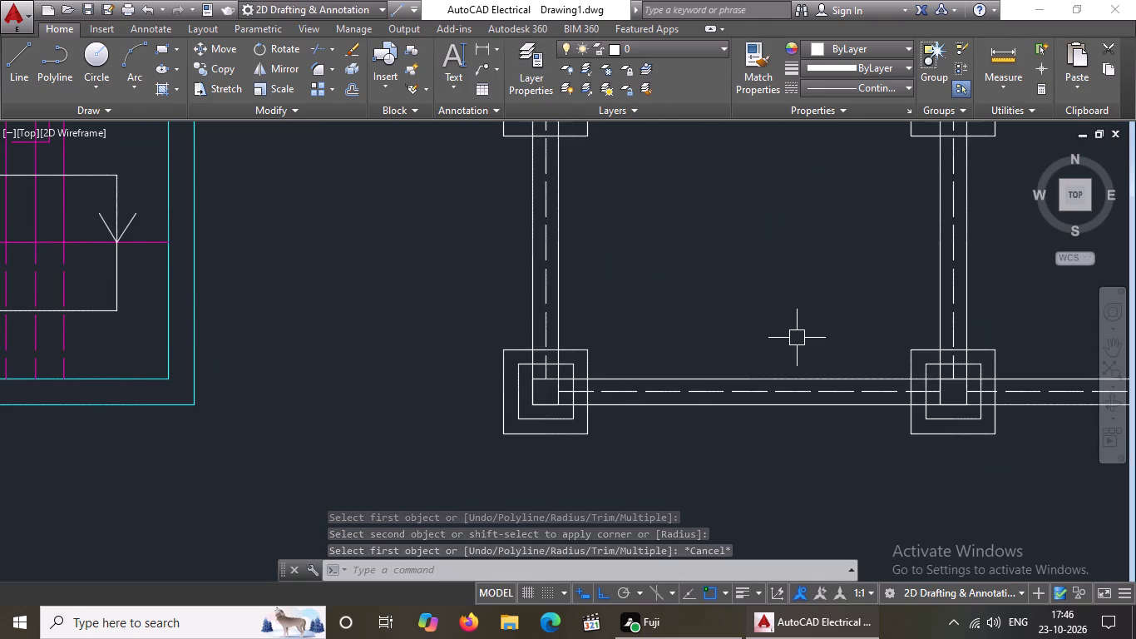
pyautogui.click(744, 396)
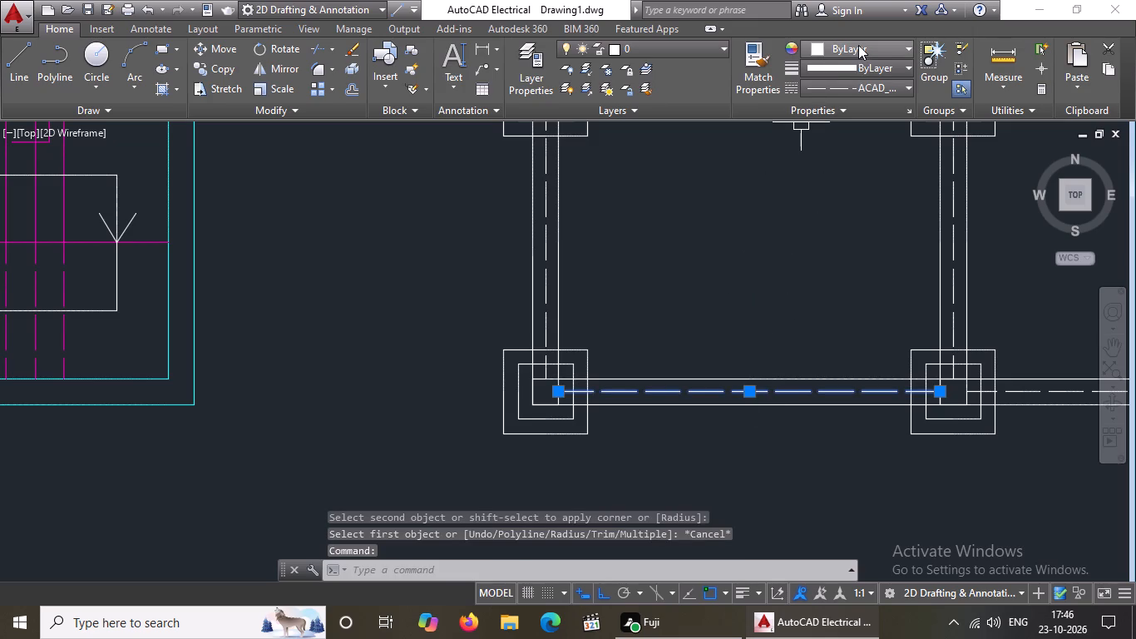
pyautogui.click(858, 45)
pyautogui.click(831, 211)
pyautogui.scroll(-3, 566, 380)
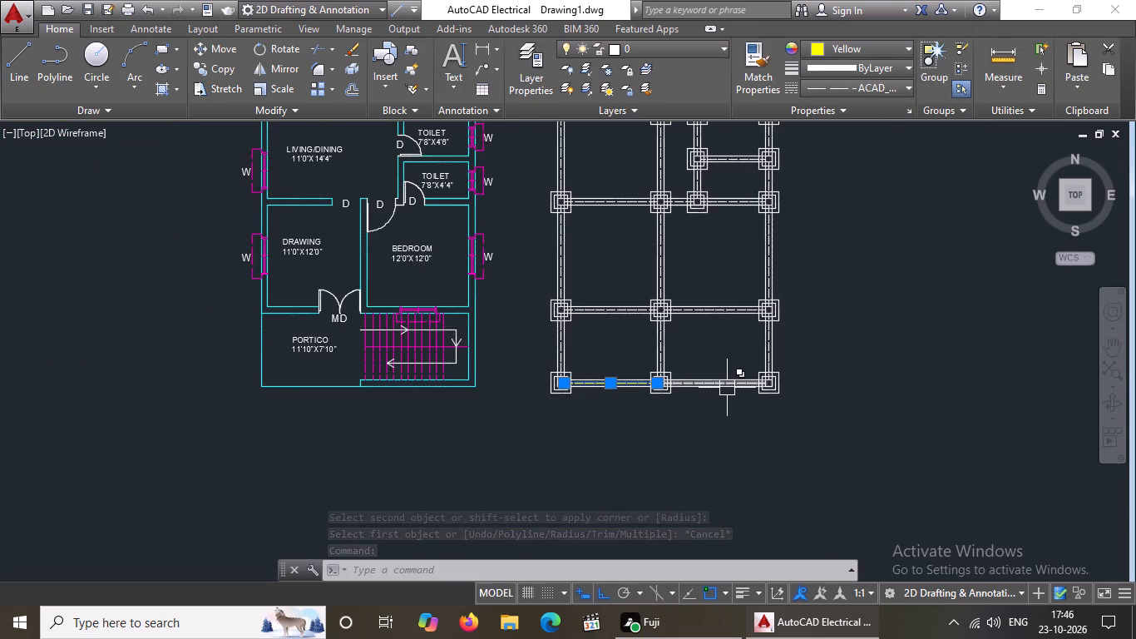
pyautogui.press('Escape')
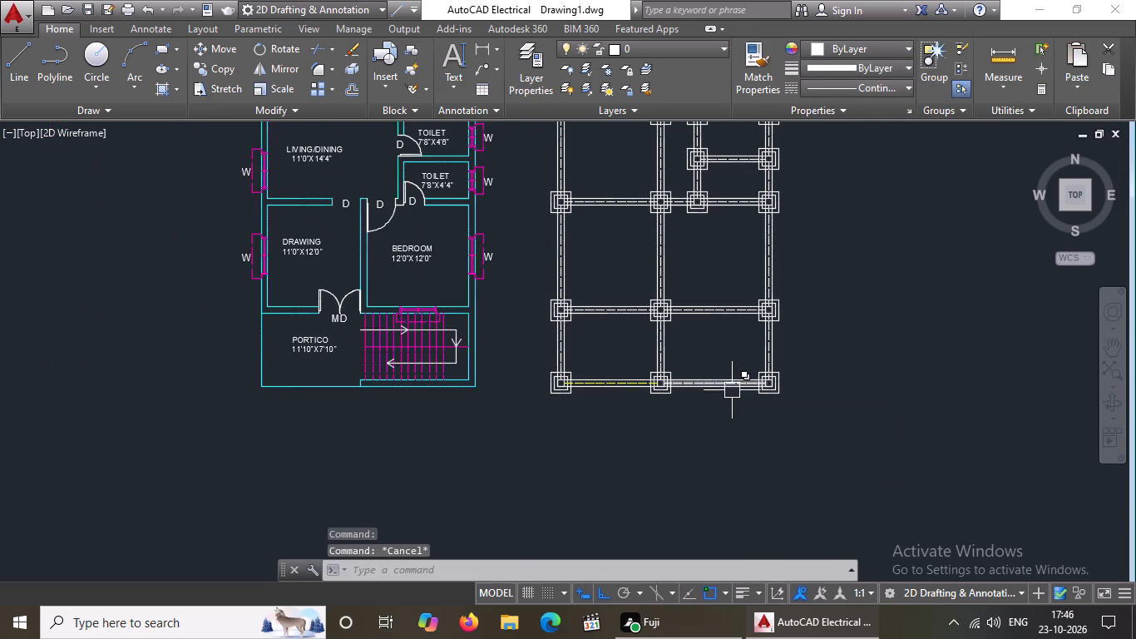
pyautogui.scroll(1, 617, 410)
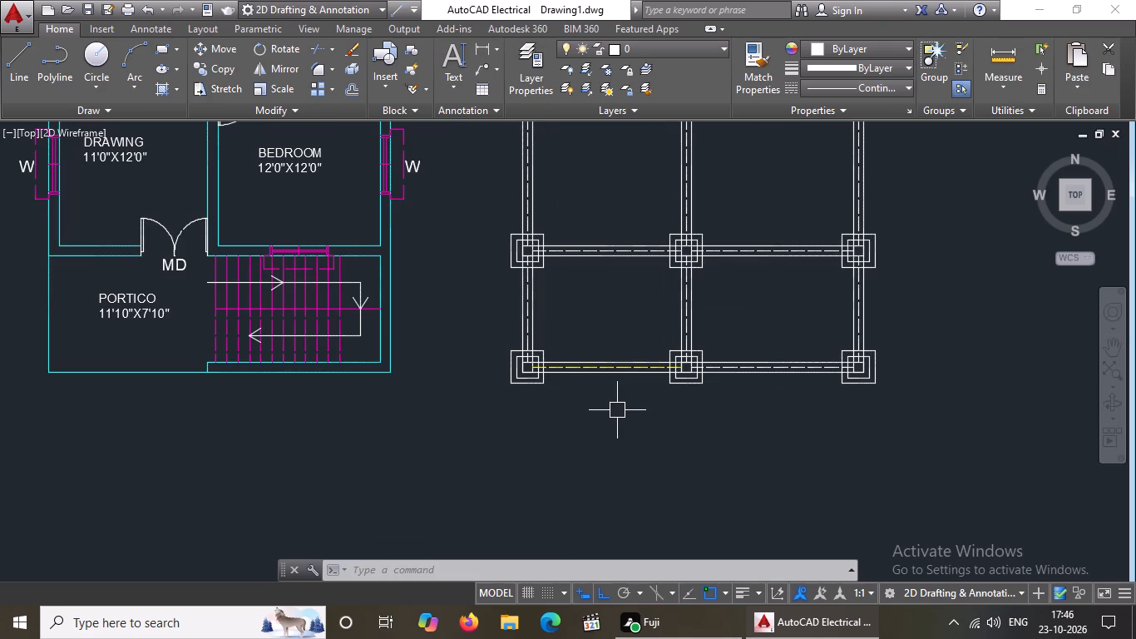
pyautogui.press('Escape')
pyautogui.scroll(2, 709, 346)
pyautogui.click(768, 398)
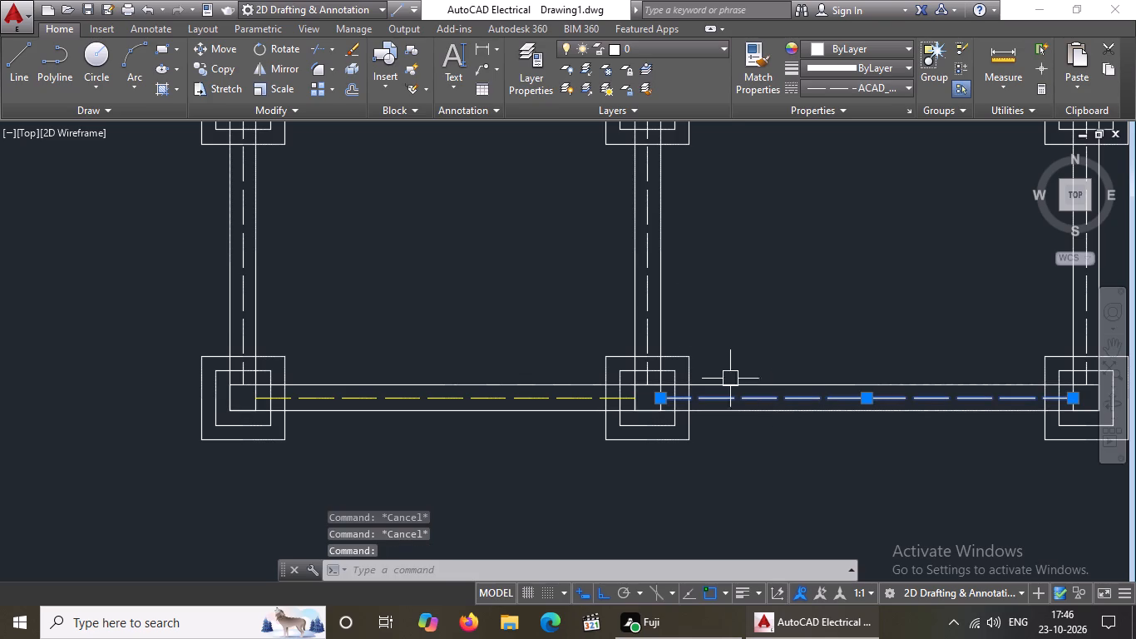
pyautogui.click(861, 46)
pyautogui.click(829, 214)
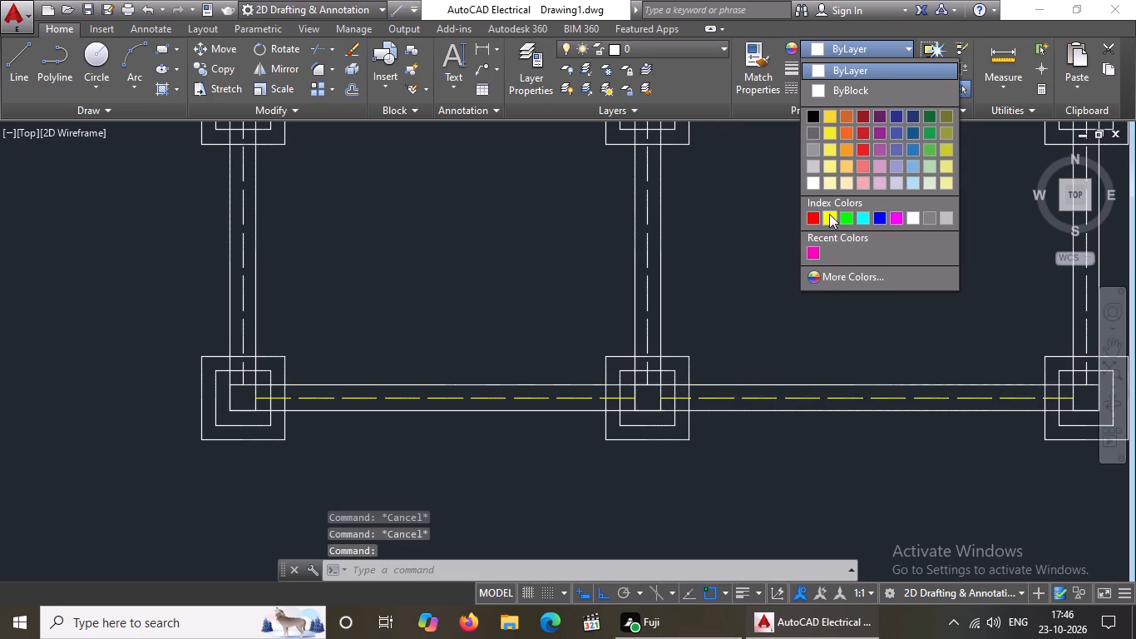
pyautogui.press('Escape')
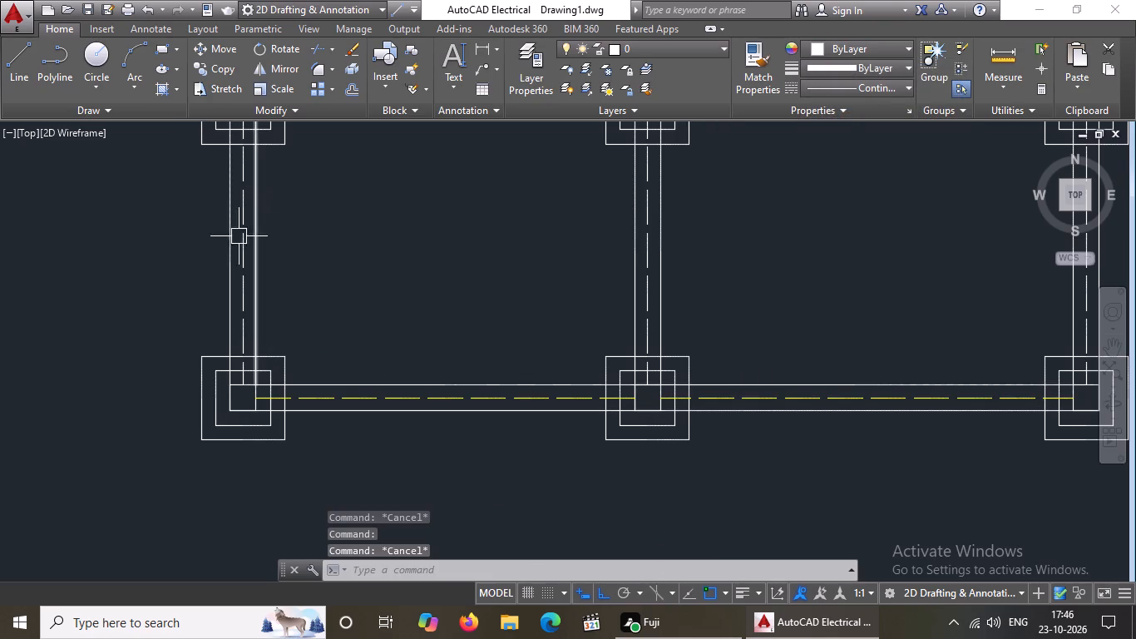
# Set the colour of the three vertical dashed centre lines in the bottom bay's left, middle and right walls to Yellow.
pyautogui.click(239, 257)
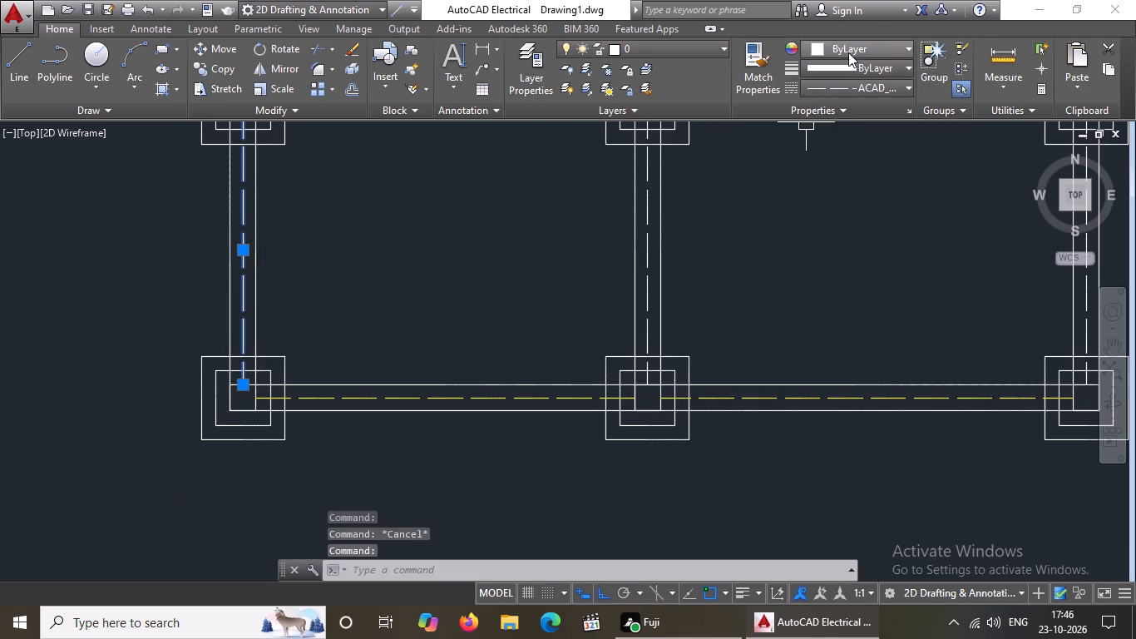
pyautogui.click(849, 48)
pyautogui.click(831, 217)
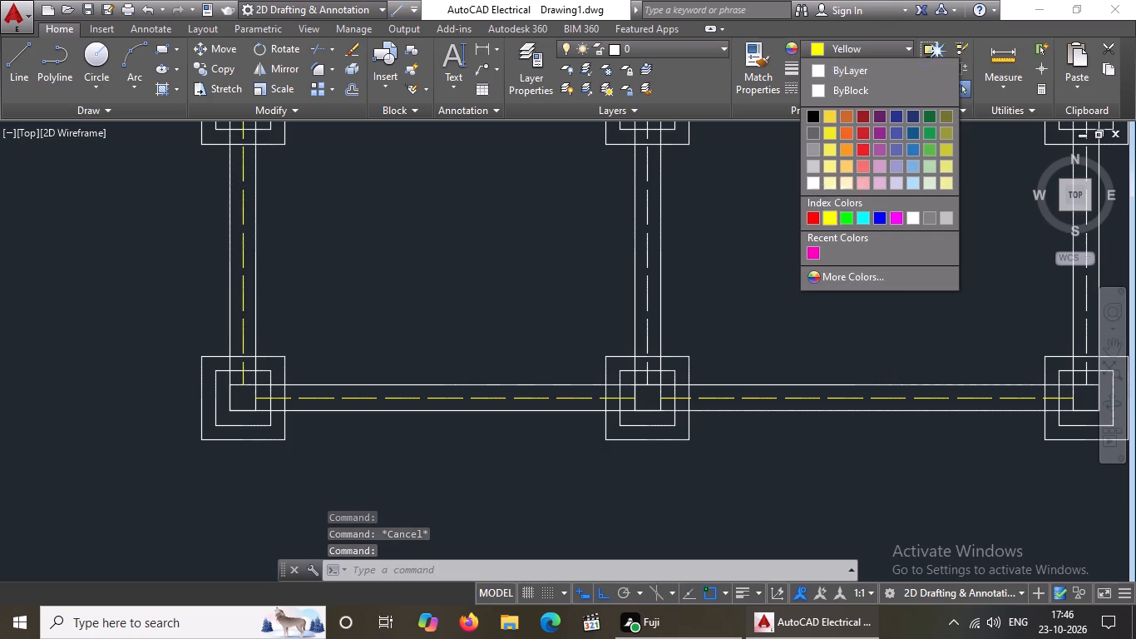
pyautogui.press('Escape')
pyautogui.click(645, 272)
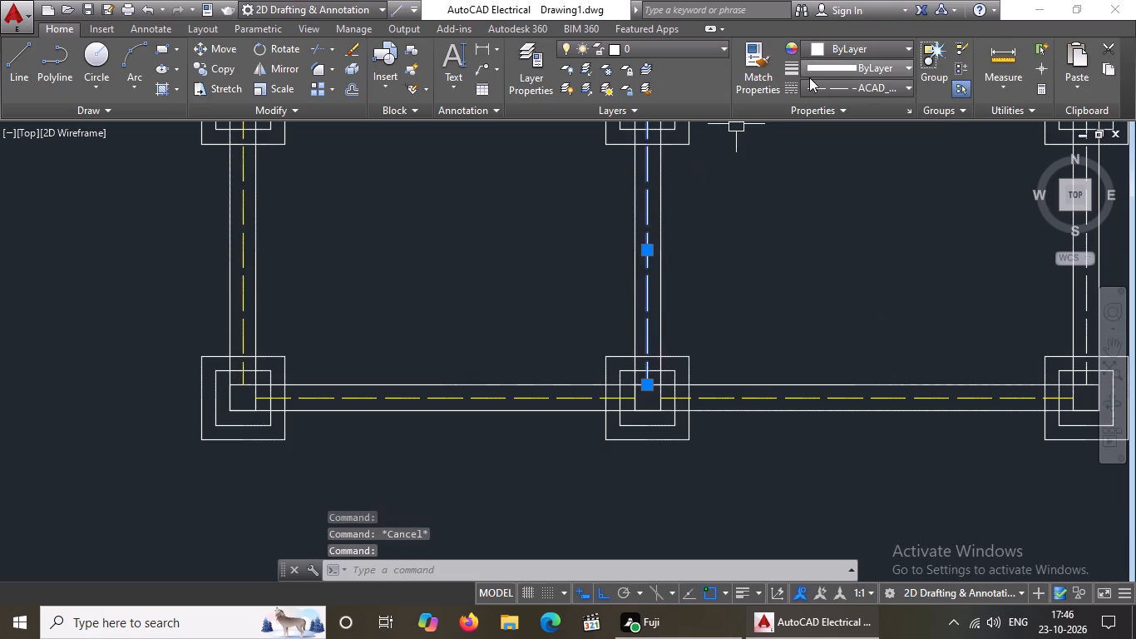
pyautogui.click(842, 47)
pyautogui.click(831, 218)
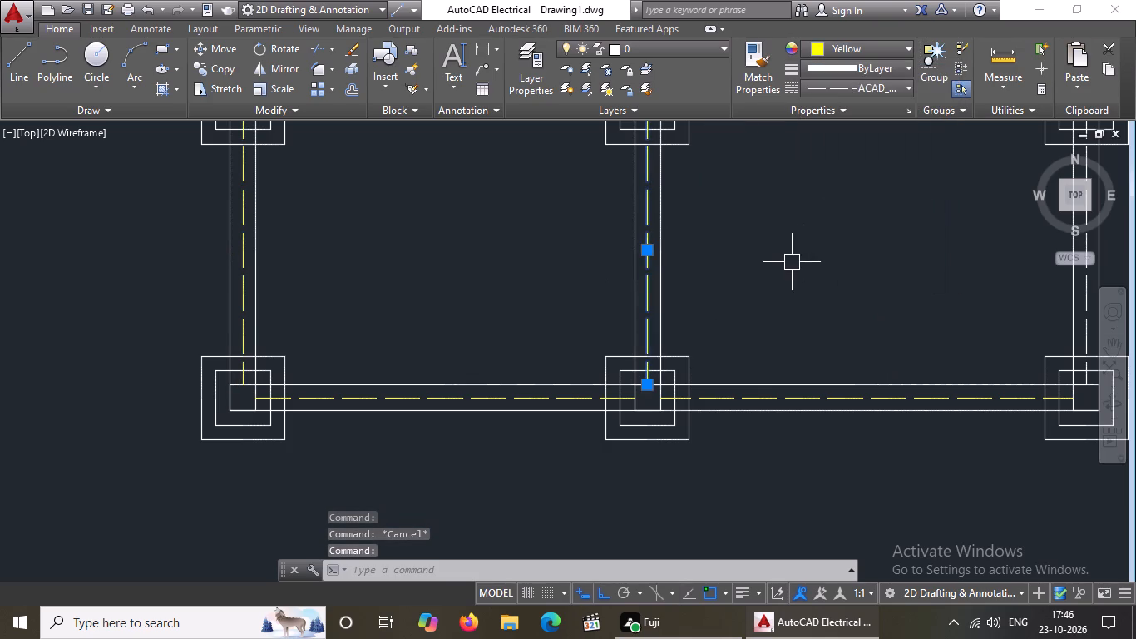
pyautogui.press('Escape')
pyautogui.scroll(-4, 879, 251)
pyautogui.scroll(4, 907, 219)
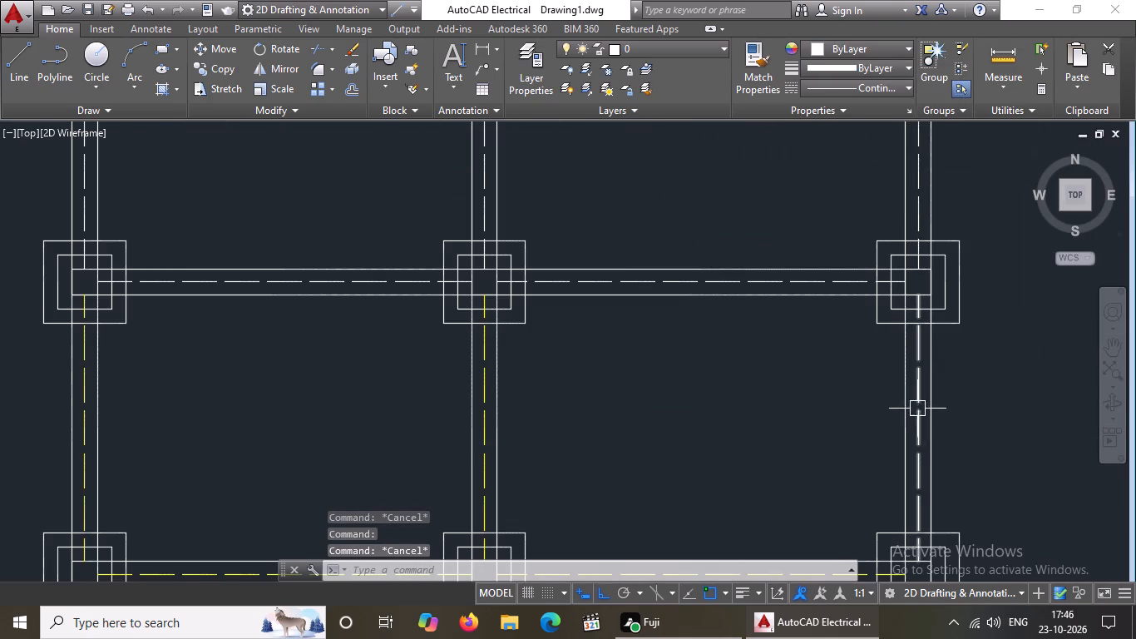
pyautogui.click(918, 406)
pyautogui.click(867, 49)
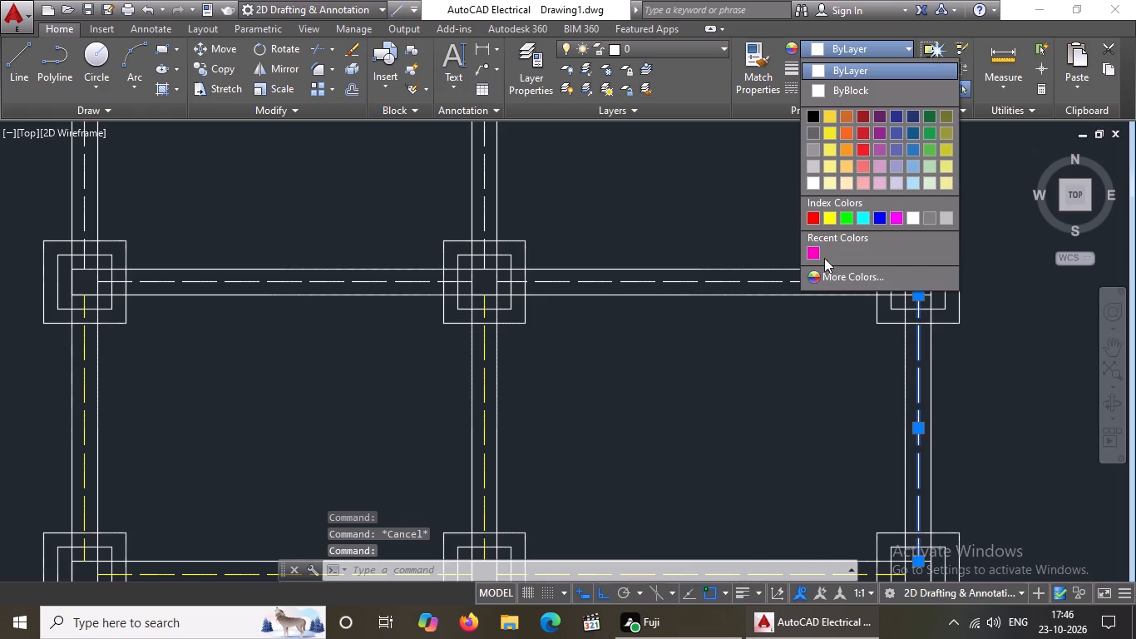
pyautogui.click(826, 213)
pyautogui.press('Escape')
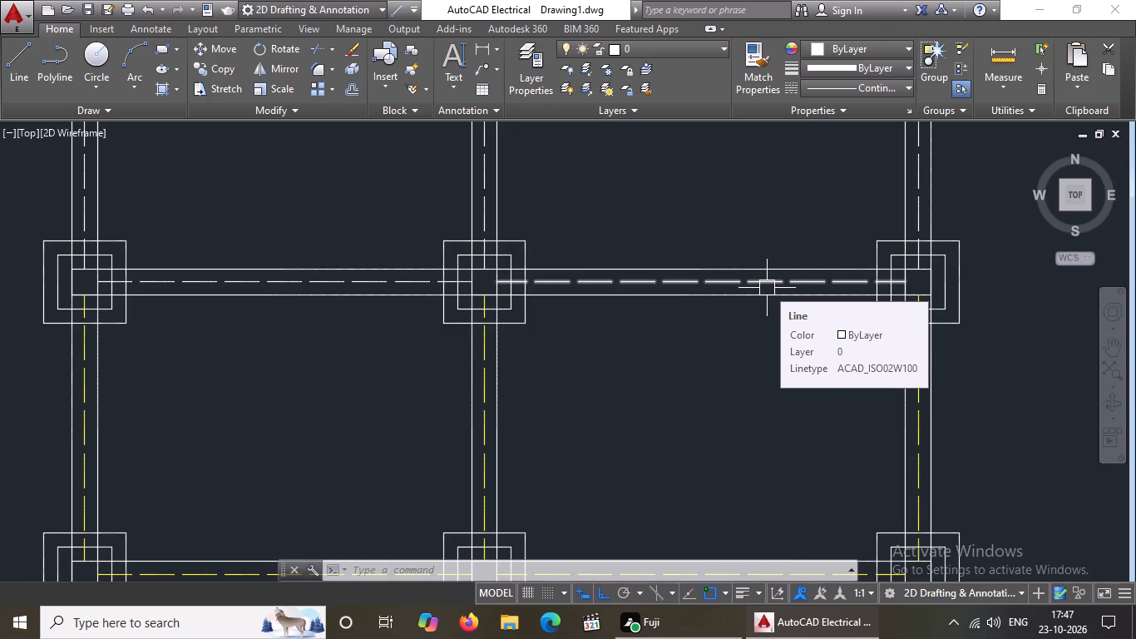
# Set the colour of the left-hand horizontal dashed centre line in the wall directly above the bottom bay to Yellow.
pyautogui.scroll(-4, 766, 288)
pyautogui.scroll(3, 674, 278)
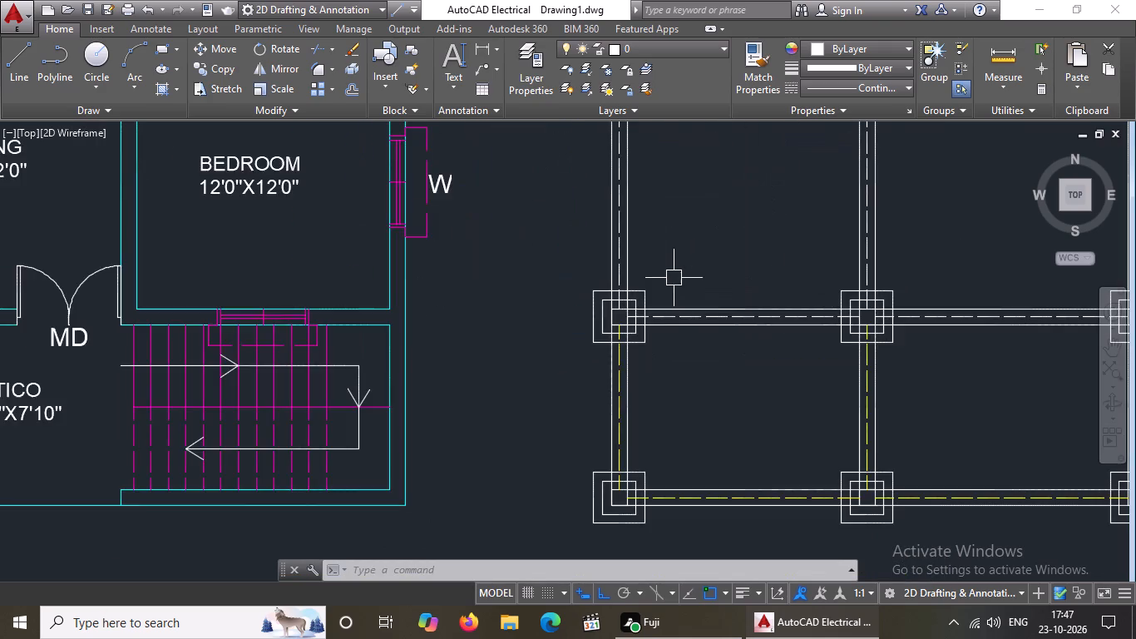
pyautogui.scroll(2, 712, 344)
pyautogui.click(727, 276)
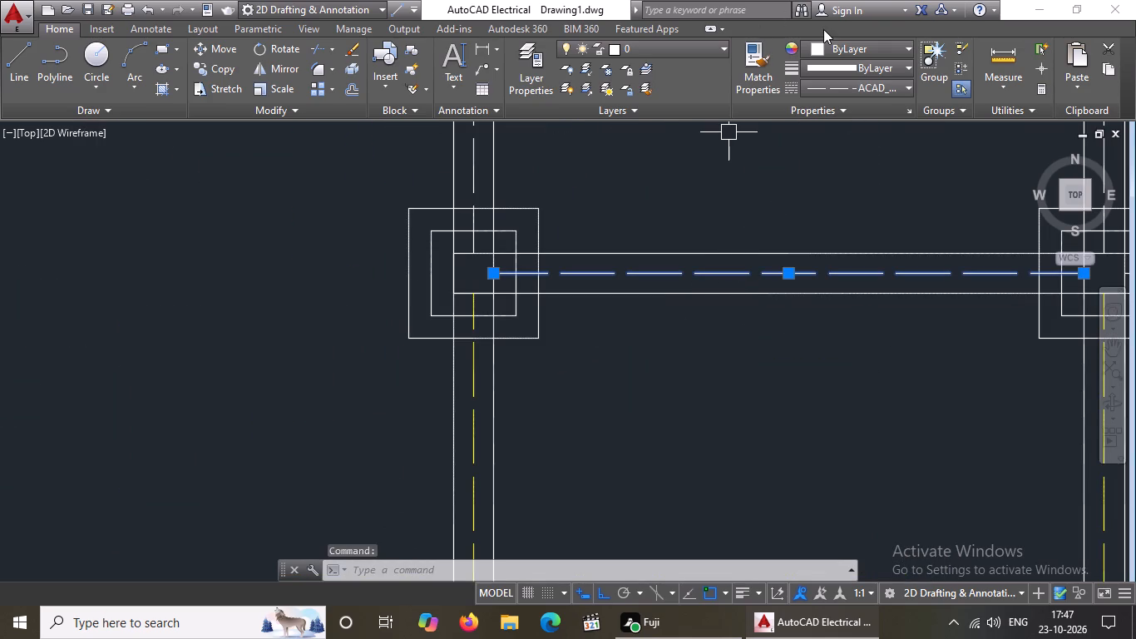
pyautogui.click(824, 41)
pyautogui.click(830, 220)
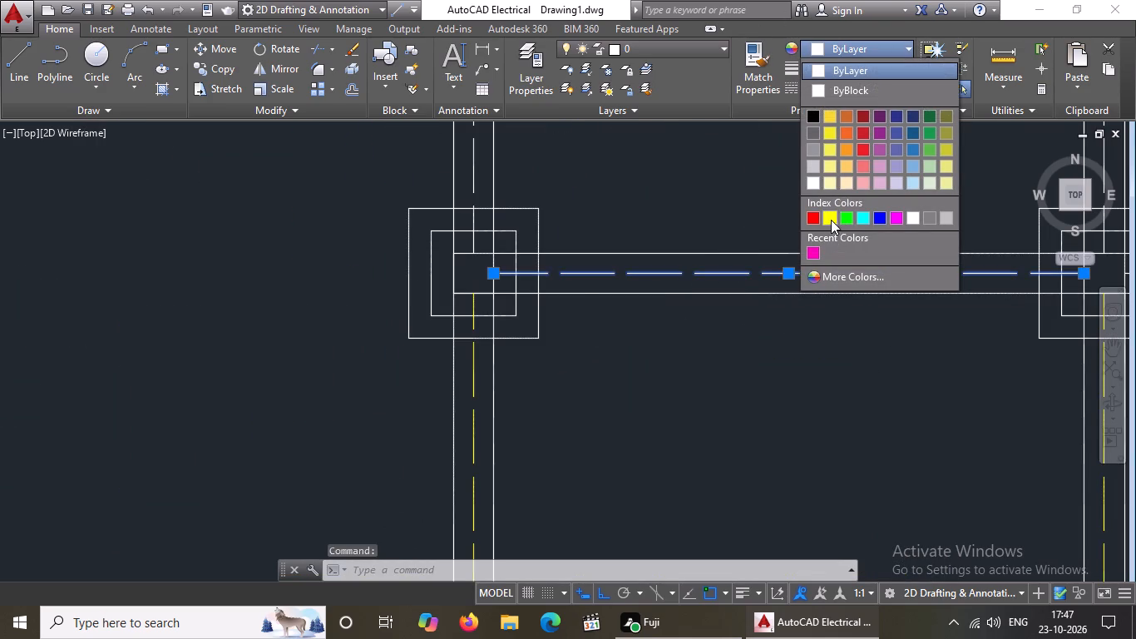
# Set the colour of the right-hand horizontal dashed centre line in the wall directly above the bottom bay to Yellow.
pyautogui.scroll(-4, 582, 314)
pyautogui.scroll(3, 761, 312)
pyautogui.press('Escape')
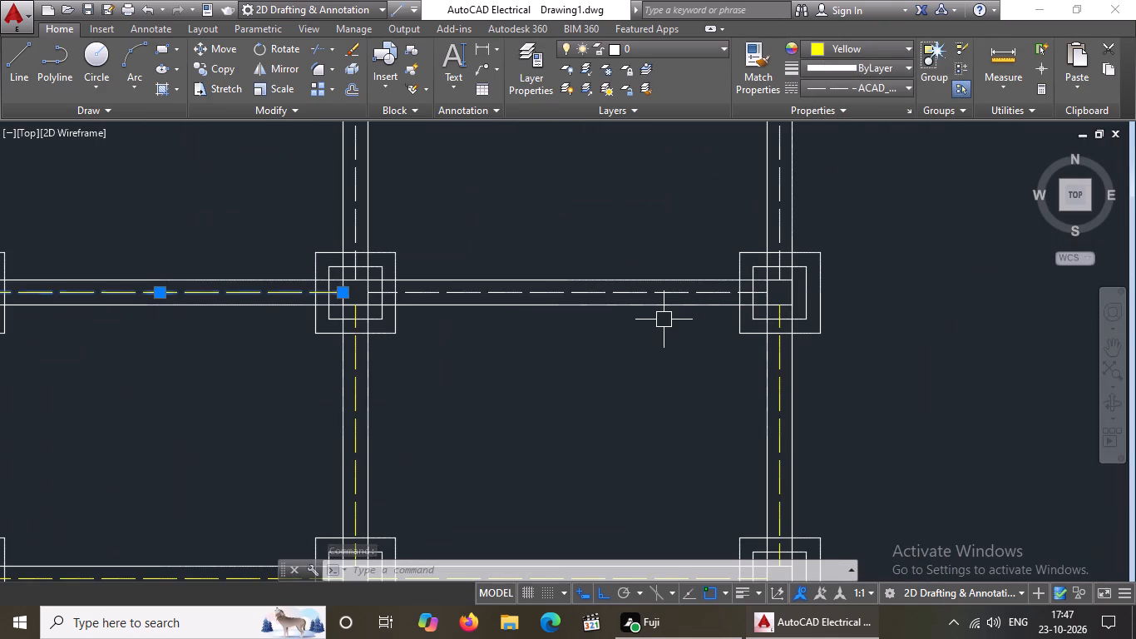
pyautogui.click(607, 295)
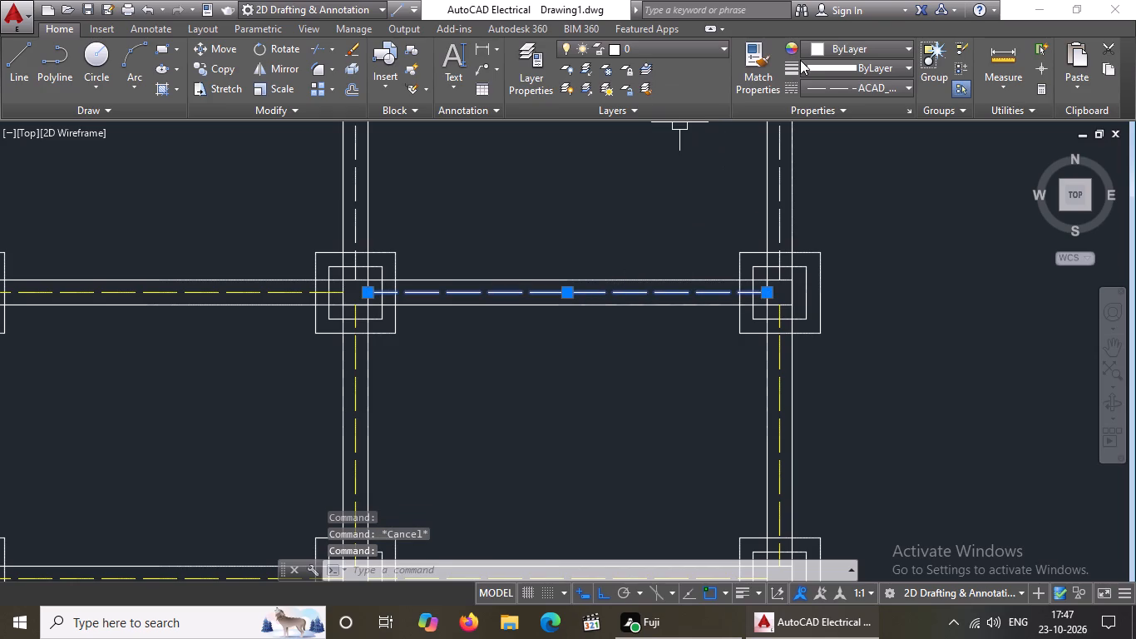
pyautogui.click(812, 47)
pyautogui.click(830, 215)
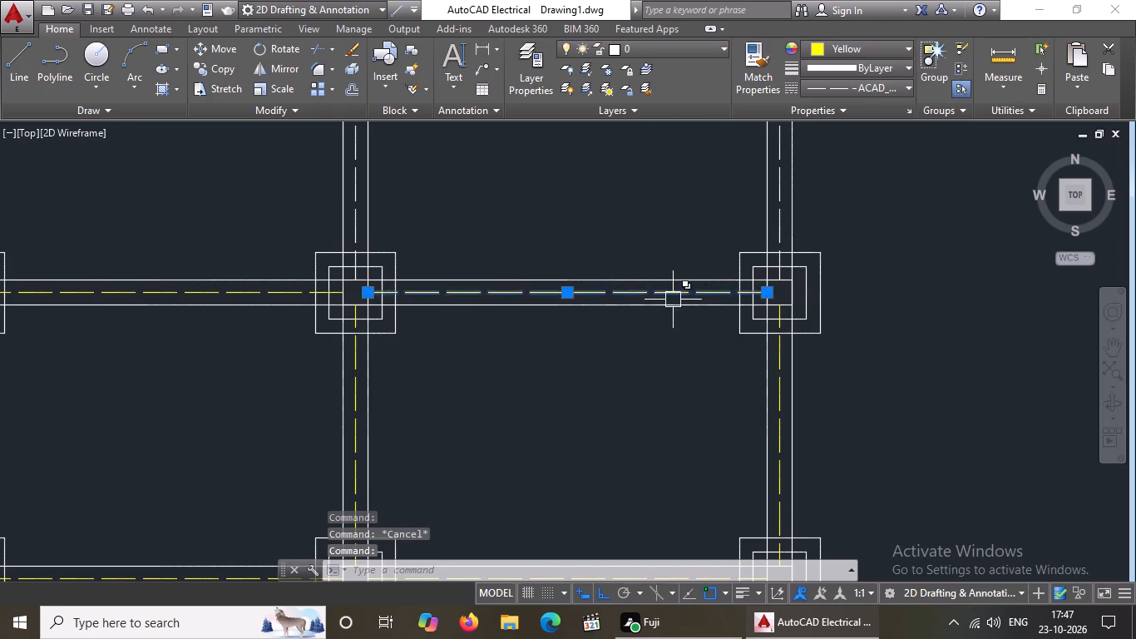
pyautogui.scroll(-3, 672, 300)
pyautogui.press('Escape')
# Set the colour of the three vertical dashed centre lines in the second bay's left, middle and right walls to Yellow.
pyautogui.scroll(3, 505, 235)
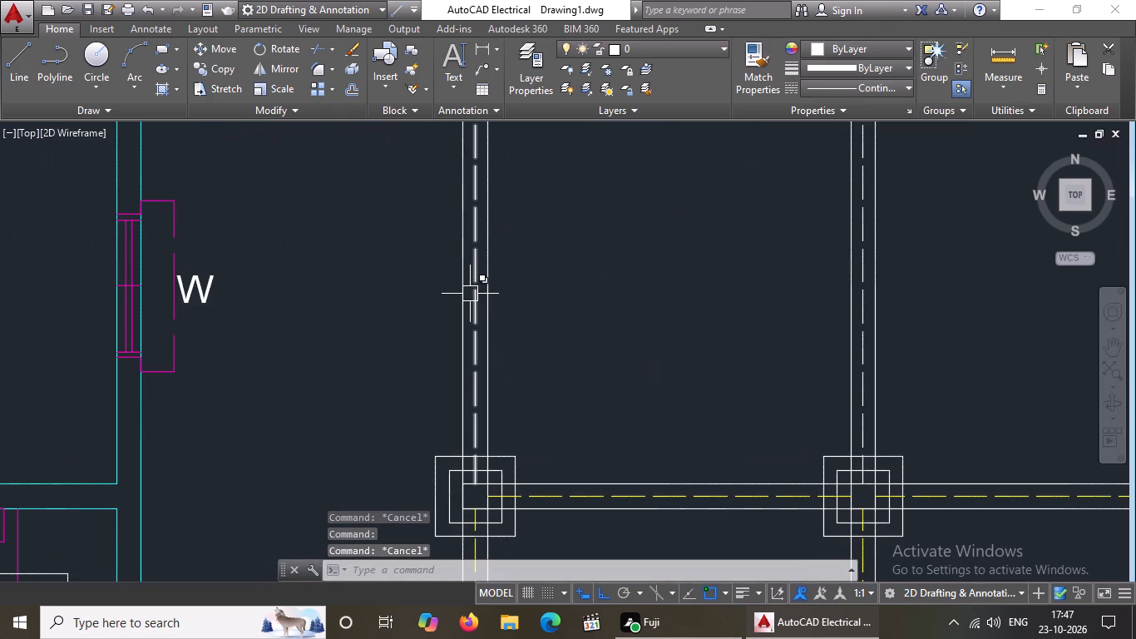
pyautogui.click(470, 294)
pyautogui.click(831, 48)
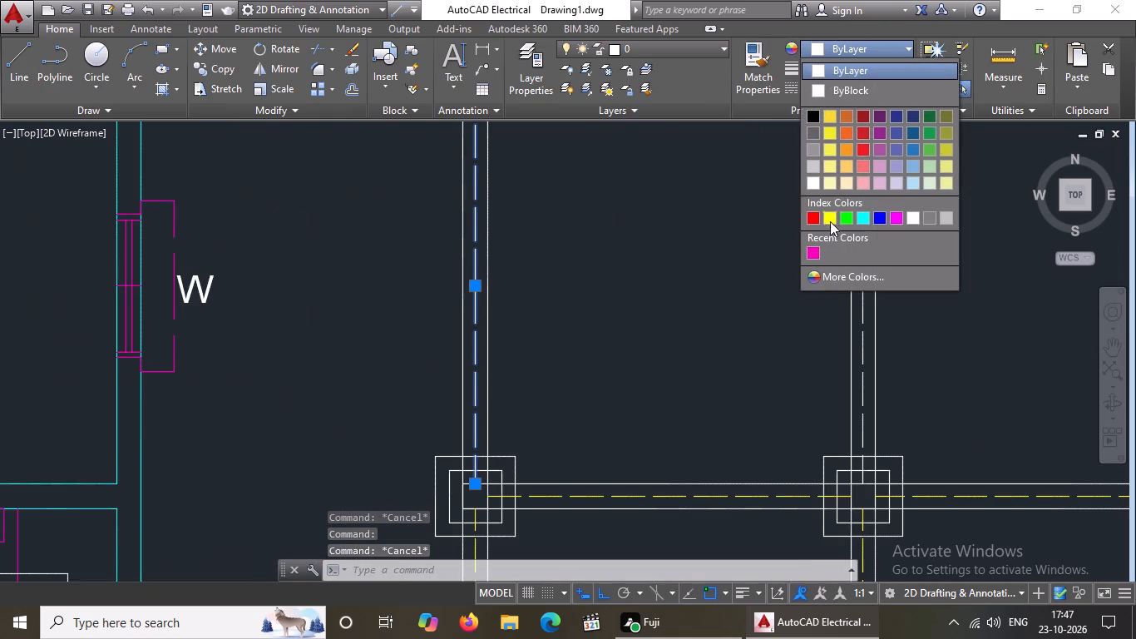
pyautogui.click(831, 215)
pyautogui.press('Escape')
pyautogui.scroll(-4, 812, 286)
pyautogui.scroll(3, 866, 277)
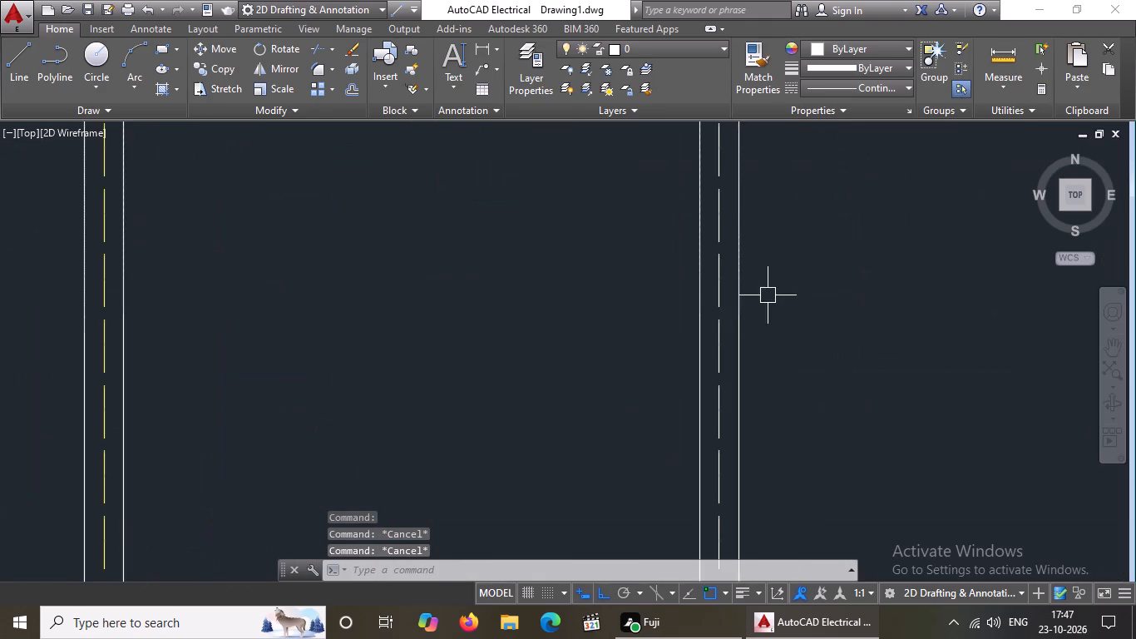
pyautogui.click(724, 319)
pyautogui.click(858, 49)
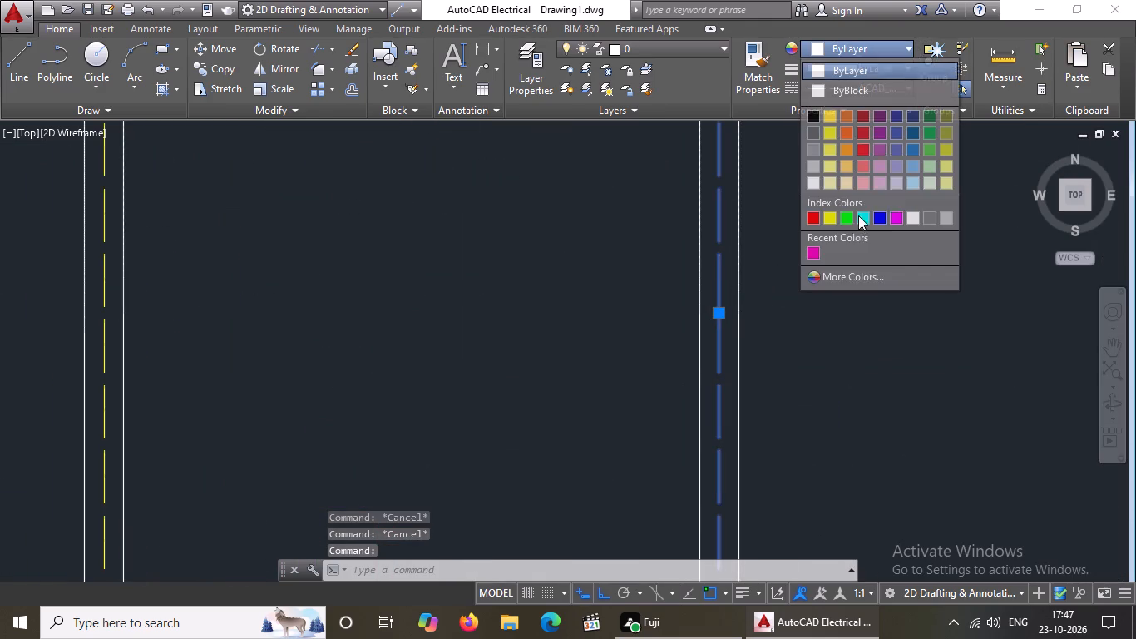
pyautogui.click(832, 215)
pyautogui.scroll(-4, 810, 281)
pyautogui.press('Escape')
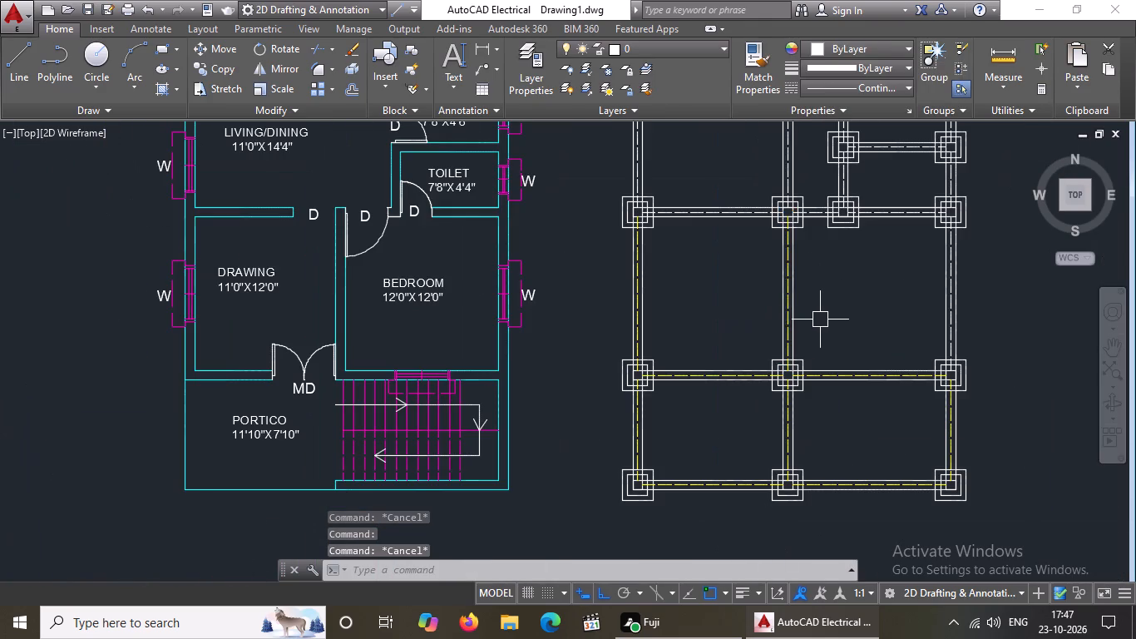
pyautogui.scroll(3, 981, 305)
pyautogui.click(848, 327)
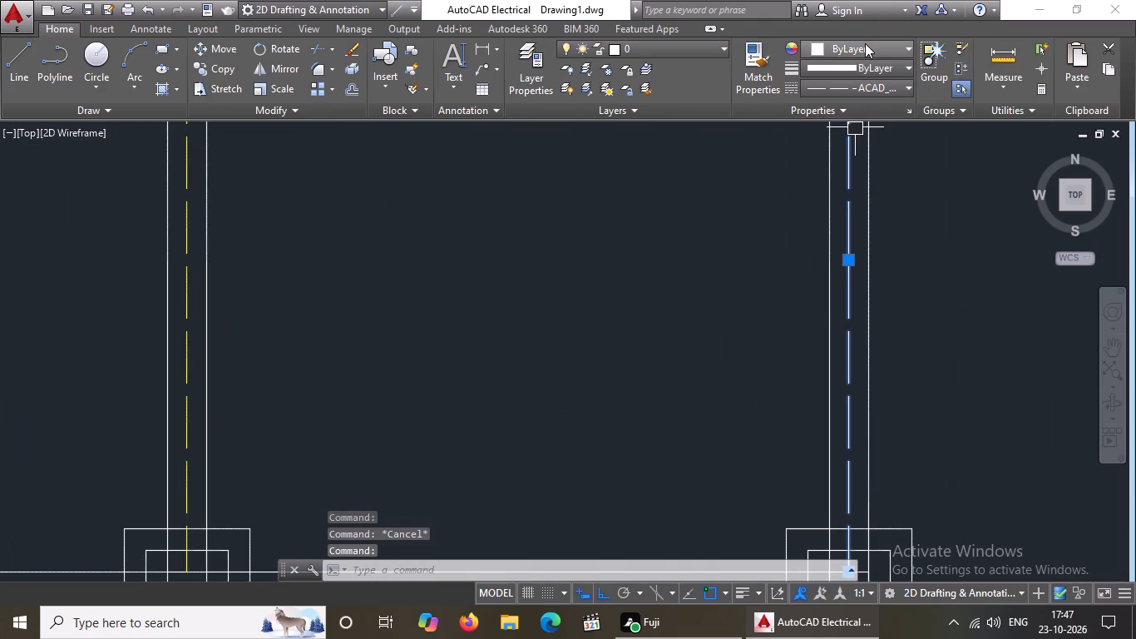
pyautogui.moveTo(865, 42); pyautogui.dragTo(865, 52)
pyautogui.click(827, 217)
pyautogui.scroll(-4, 802, 291)
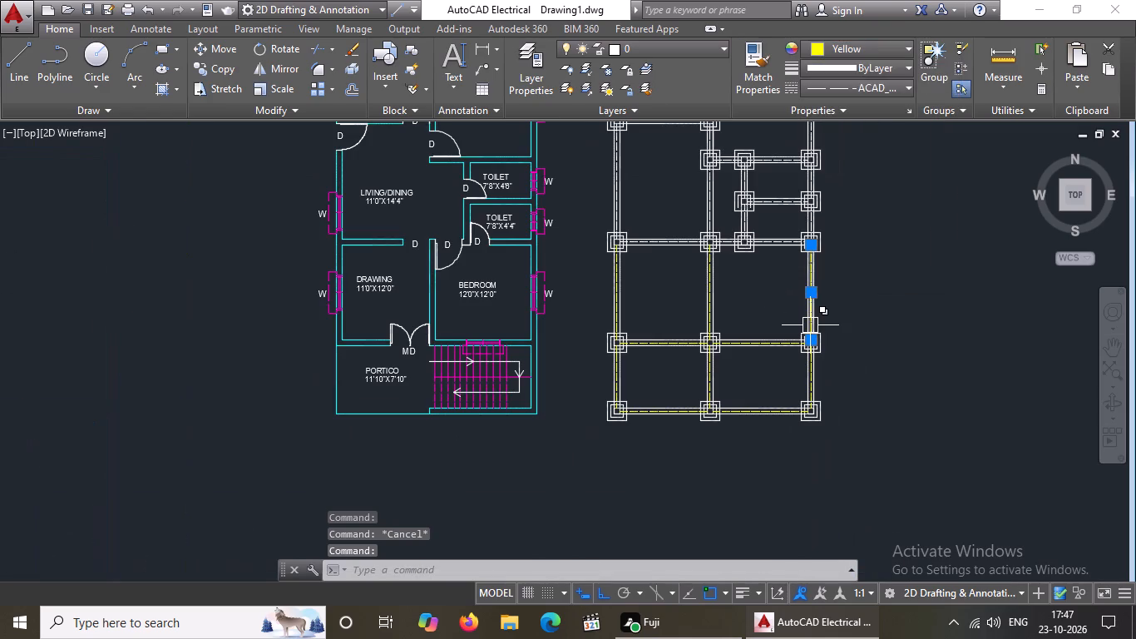
pyautogui.press('Escape')
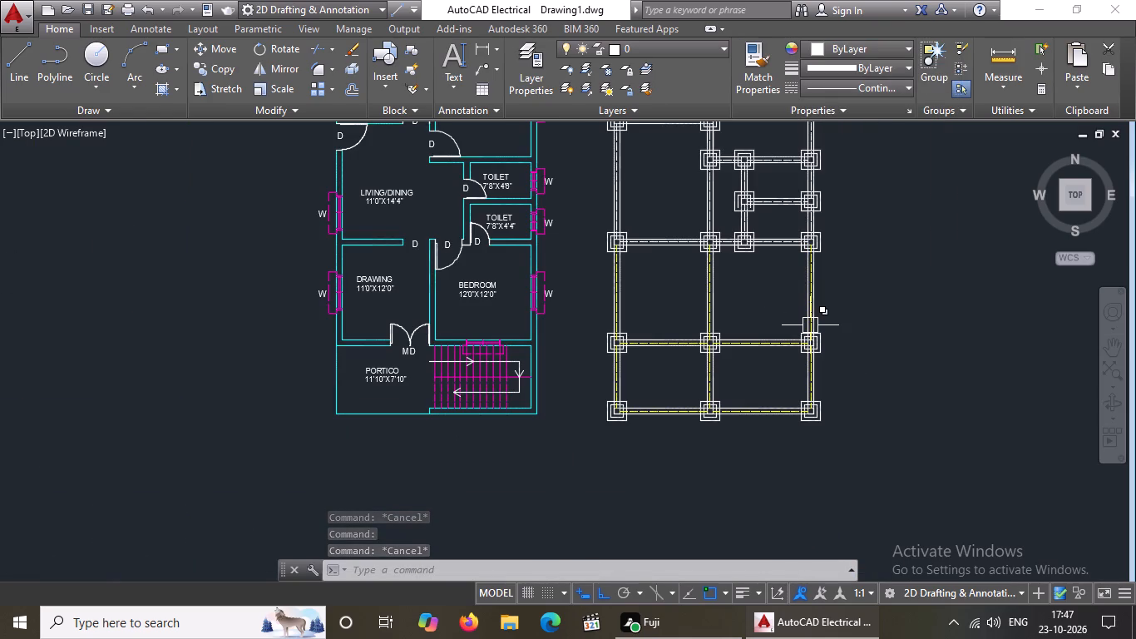
# Set the colour of the three horizontal dashed centre lines in the cross wall above the second bay to Yellow.
pyautogui.scroll(3, 651, 223)
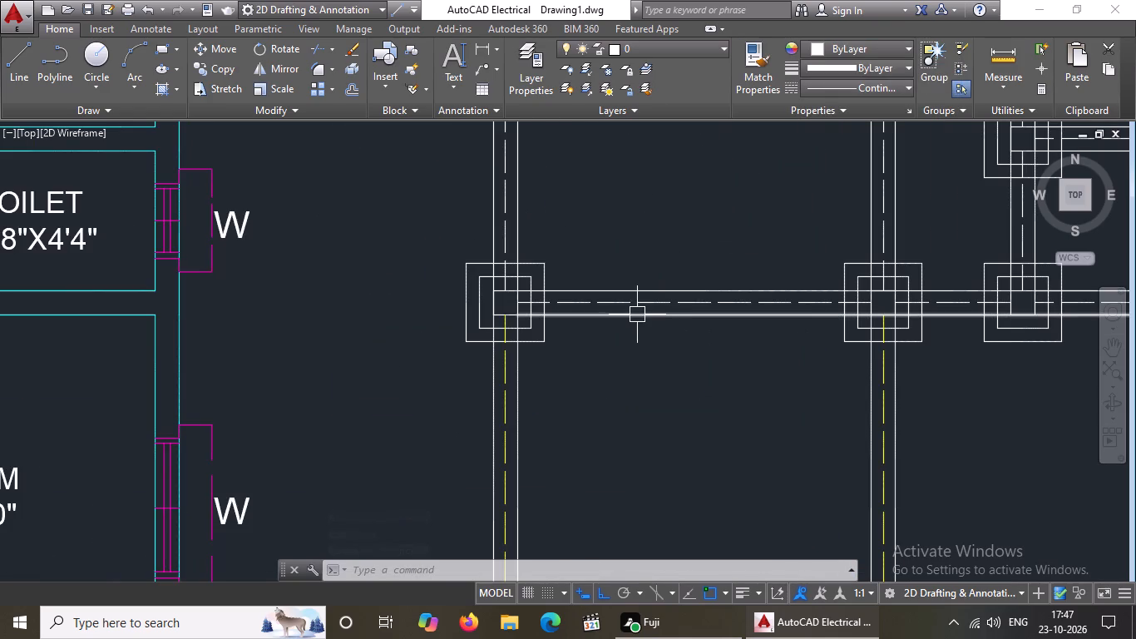
pyautogui.click(637, 300)
pyautogui.click(840, 46)
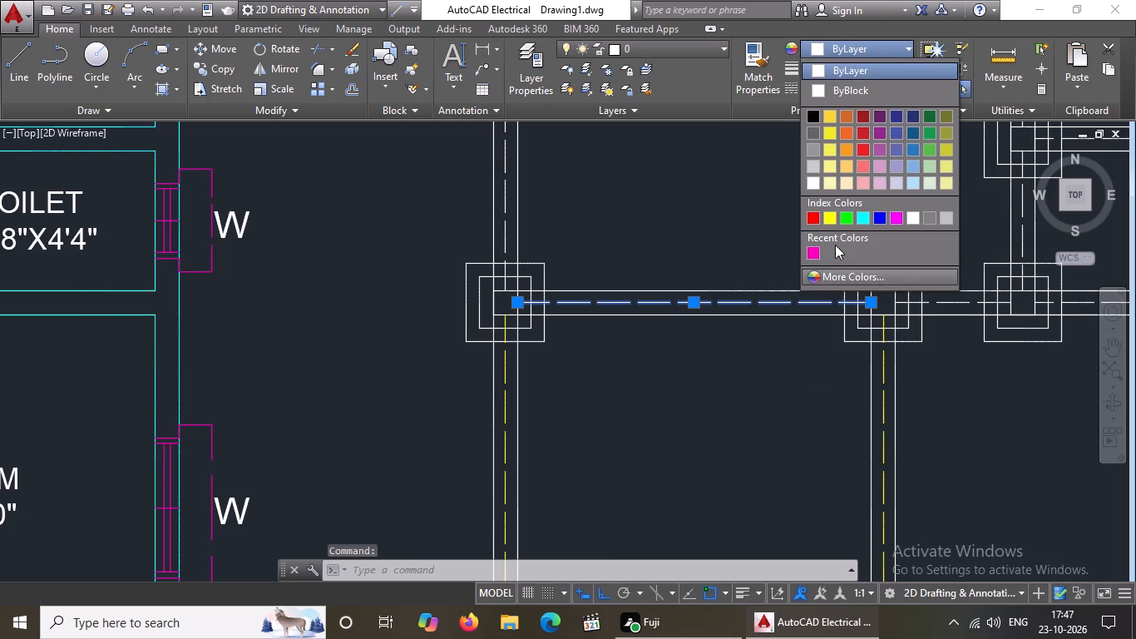
pyautogui.click(835, 218)
pyautogui.press('Escape')
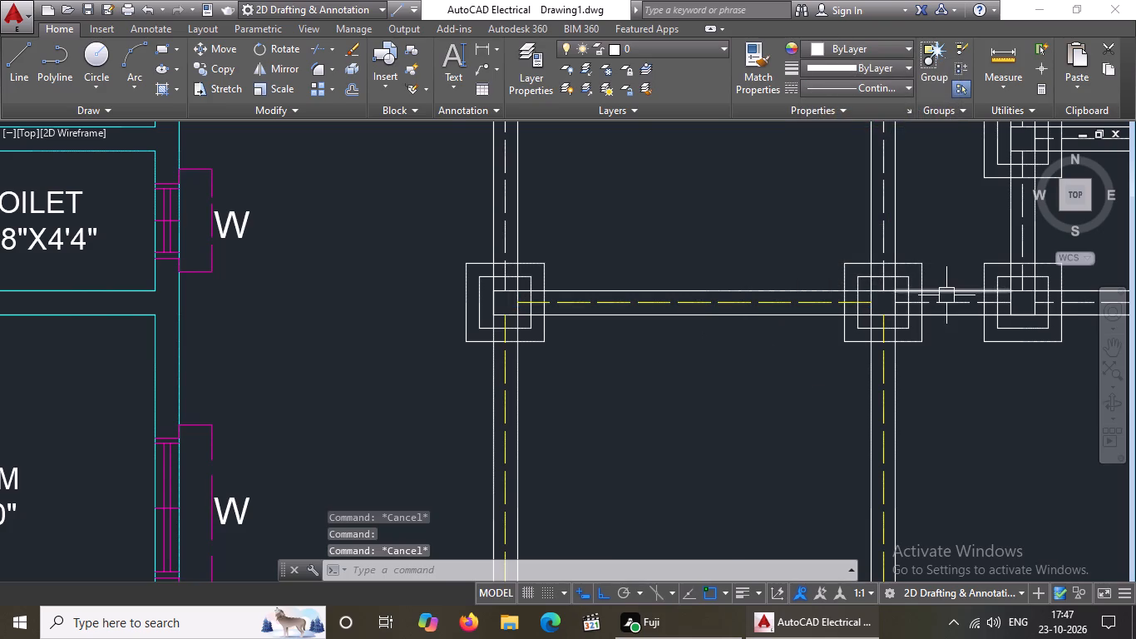
pyautogui.scroll(-3, 945, 296)
pyautogui.scroll(3, 1028, 298)
pyautogui.scroll(3, 779, 310)
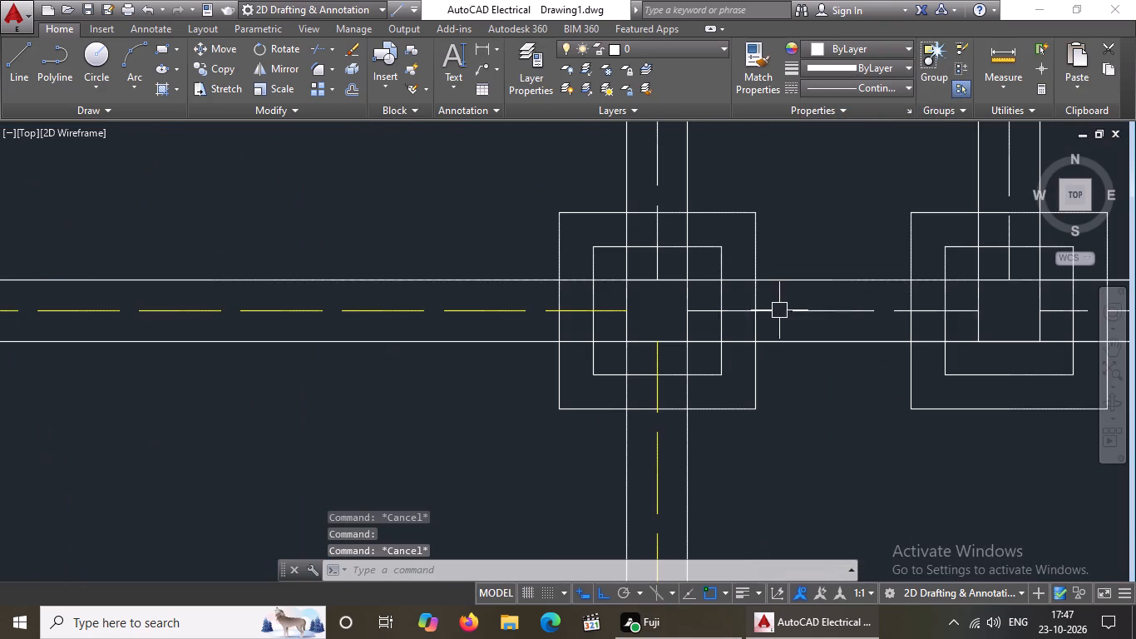
pyautogui.click(796, 310)
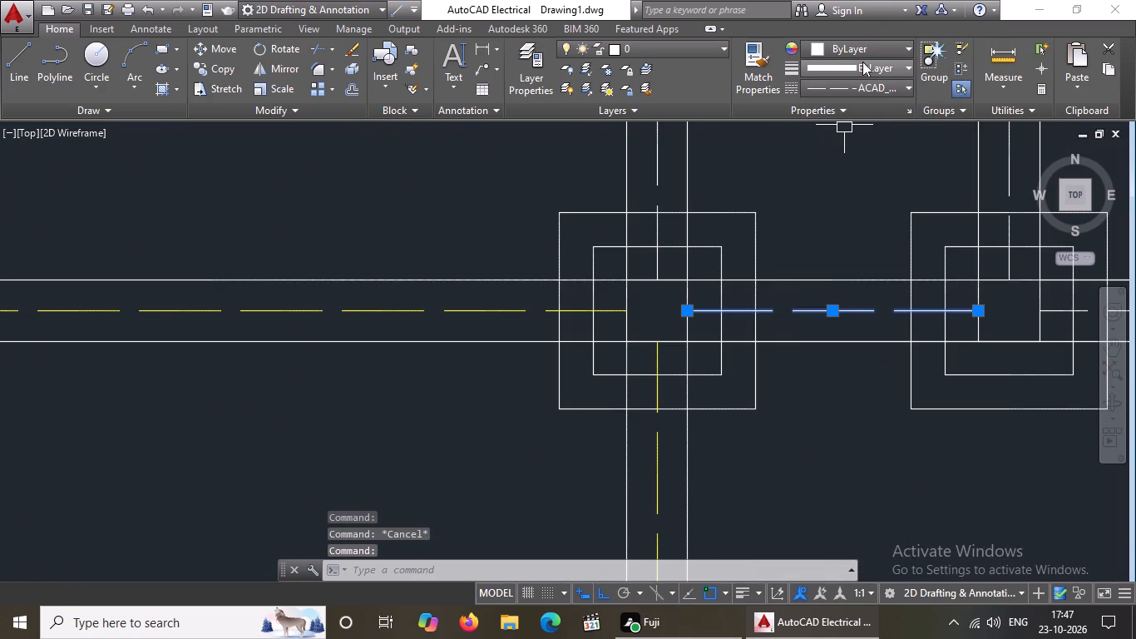
pyautogui.click(861, 43)
pyautogui.moveTo(828, 211); pyautogui.dragTo(827, 222)
pyautogui.scroll(-4, 778, 265)
pyautogui.press('Escape')
pyautogui.scroll(2, 926, 271)
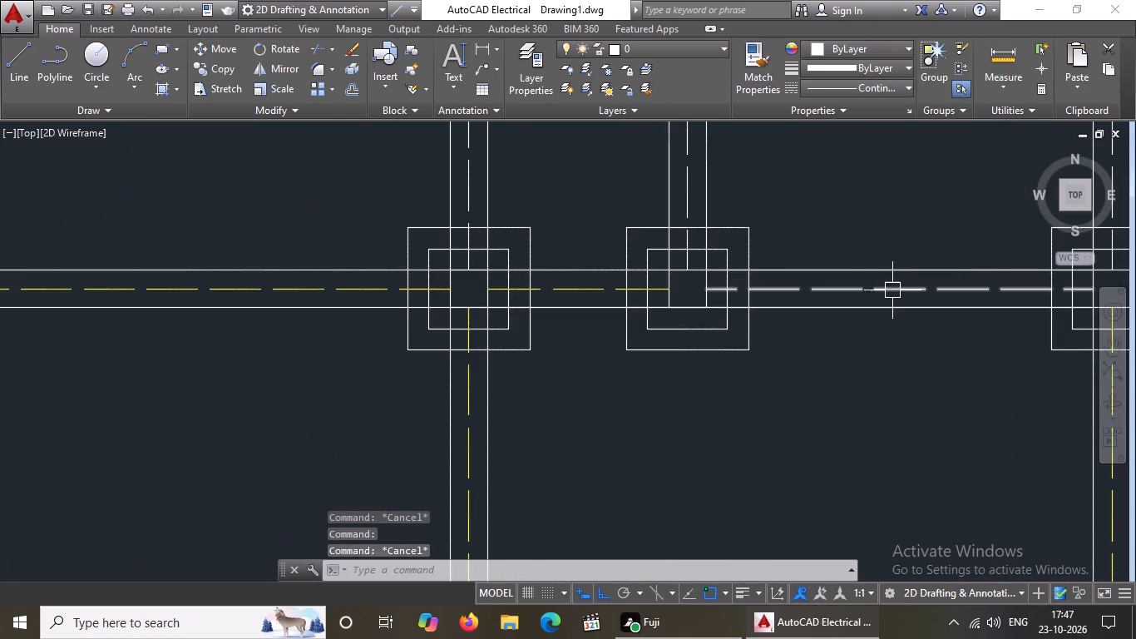
pyautogui.click(892, 290)
pyautogui.click(865, 43)
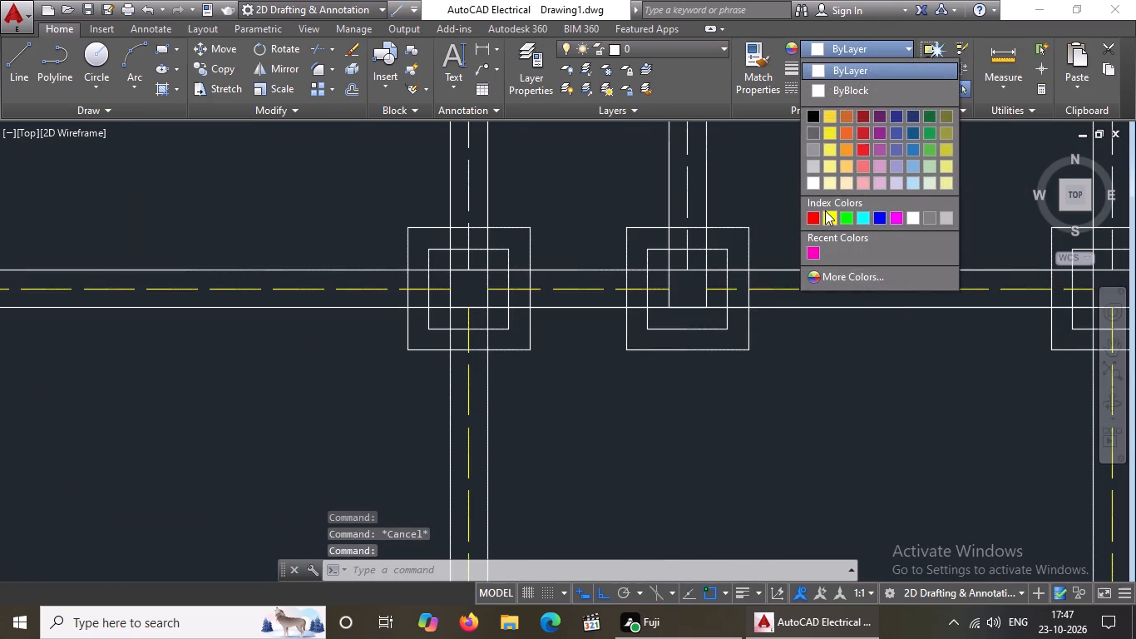
pyautogui.click(825, 210)
pyautogui.scroll(-5, 832, 248)
pyautogui.press('Escape')
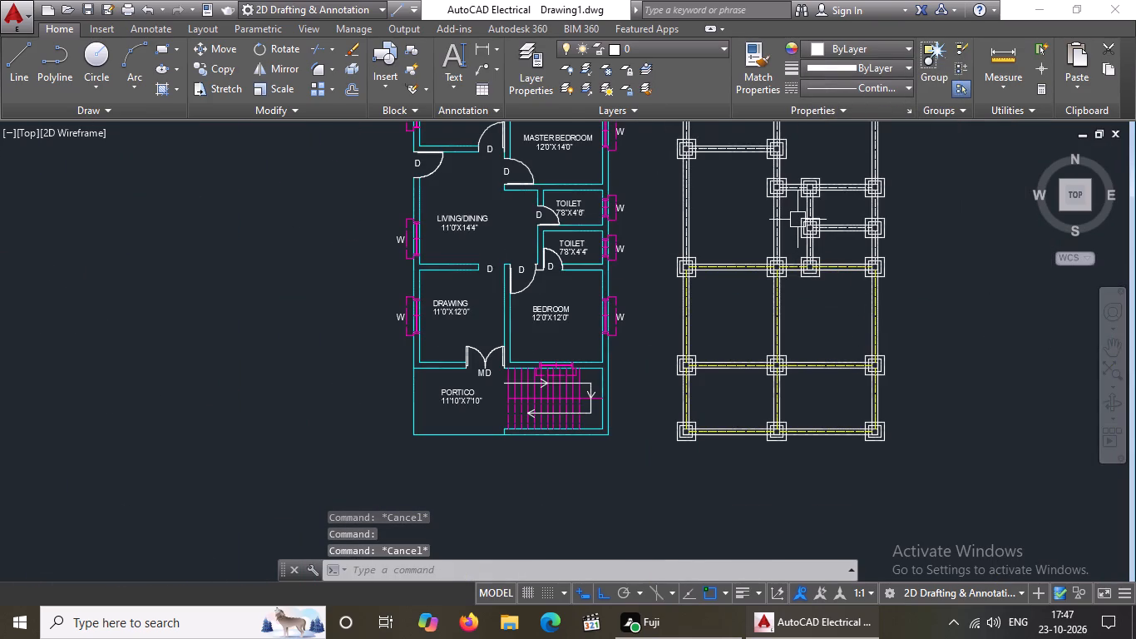
# Set the colour of the vertical dashed centre line in the left outer wall directly above the second bay to Yellow.
pyautogui.scroll(3, 704, 162)
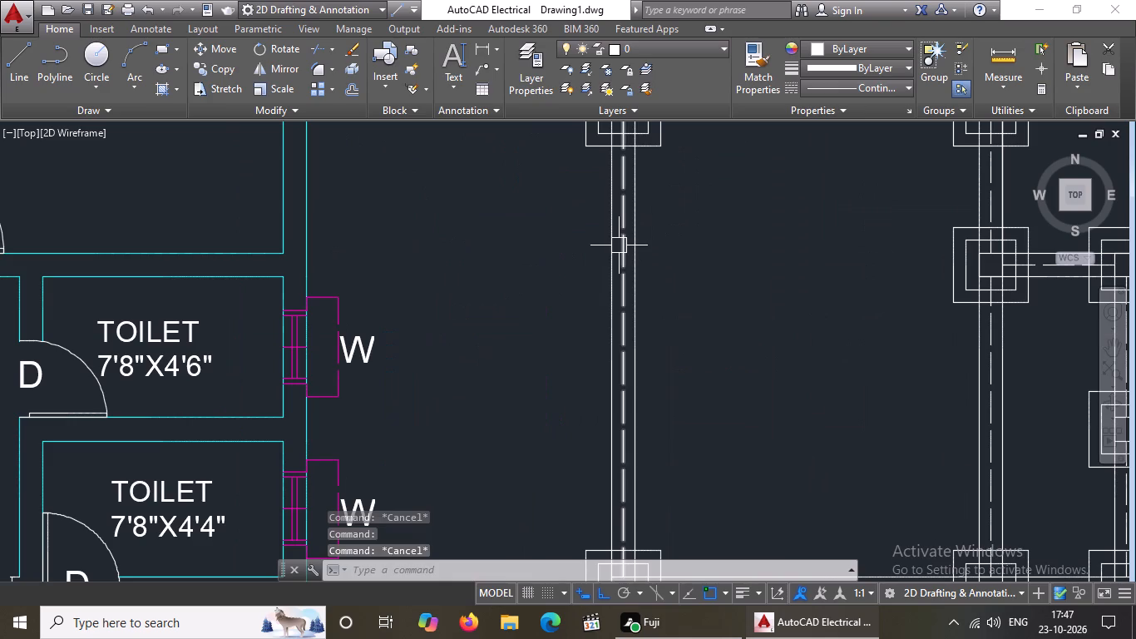
pyautogui.click(619, 245)
pyautogui.click(833, 46)
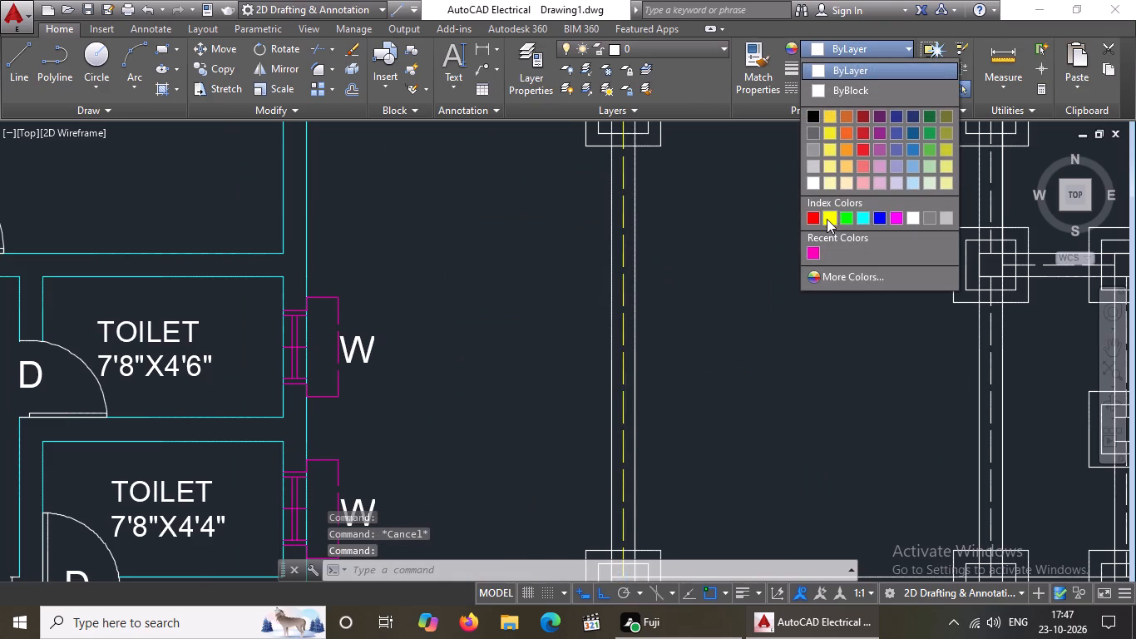
pyautogui.click(827, 219)
pyautogui.scroll(-5, 749, 317)
pyautogui.press('Escape')
# Set the colour of the two vertical dashed centre lines in the middle wall above the second bay to Yellow.
pyautogui.scroll(4, 813, 308)
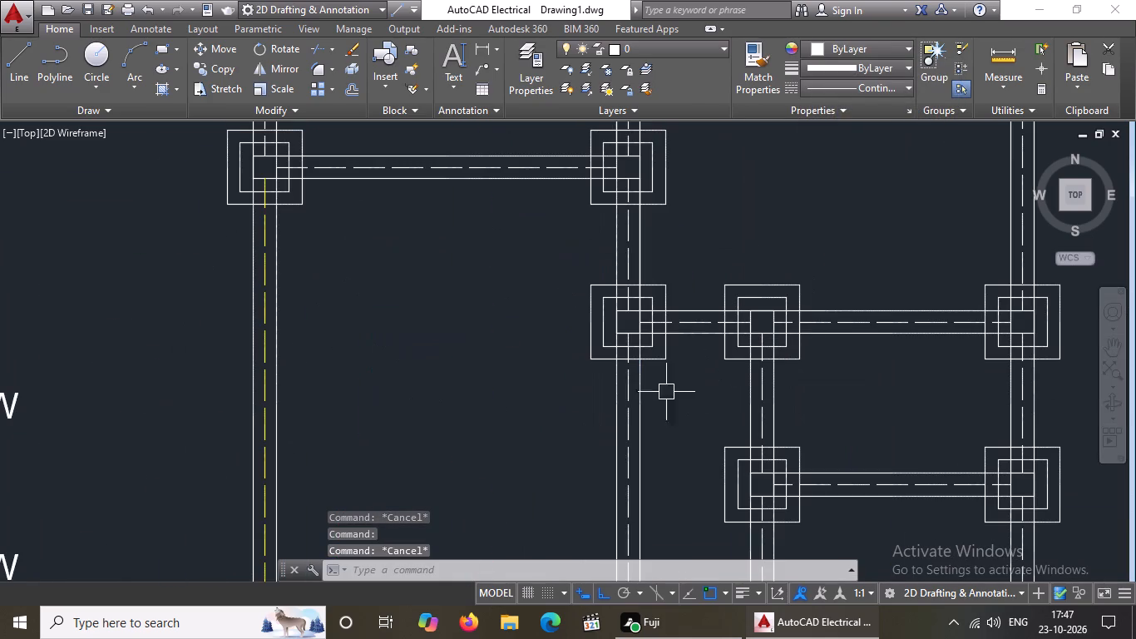
pyautogui.click(627, 402)
pyautogui.click(826, 41)
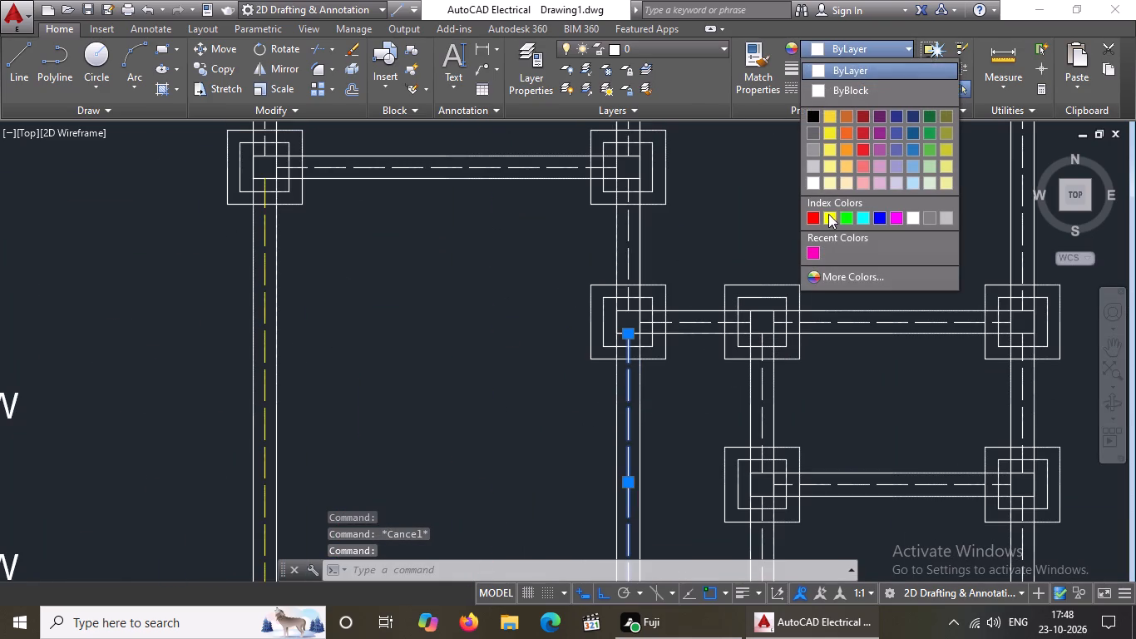
pyautogui.click(832, 218)
pyautogui.click(627, 248)
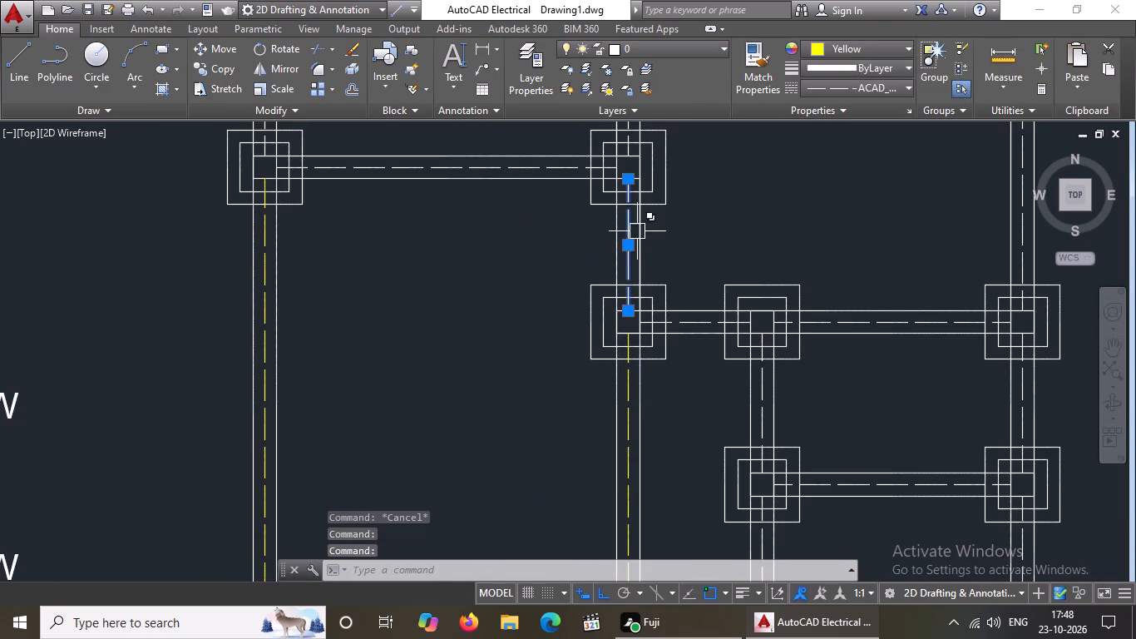
pyautogui.click(837, 54)
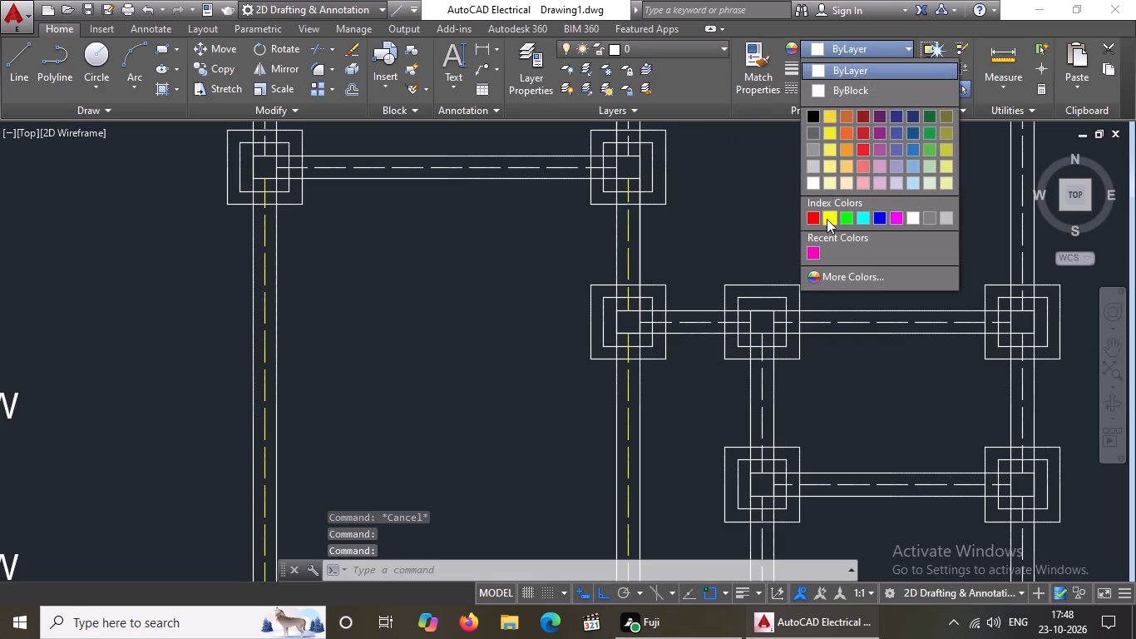
pyautogui.click(827, 217)
pyautogui.scroll(-3, 763, 256)
pyautogui.press('Escape')
# Set the colour of both vertical dashed centre lines in the short partition wall beside the two small toilet bays to Yellow.
pyautogui.scroll(3, 794, 306)
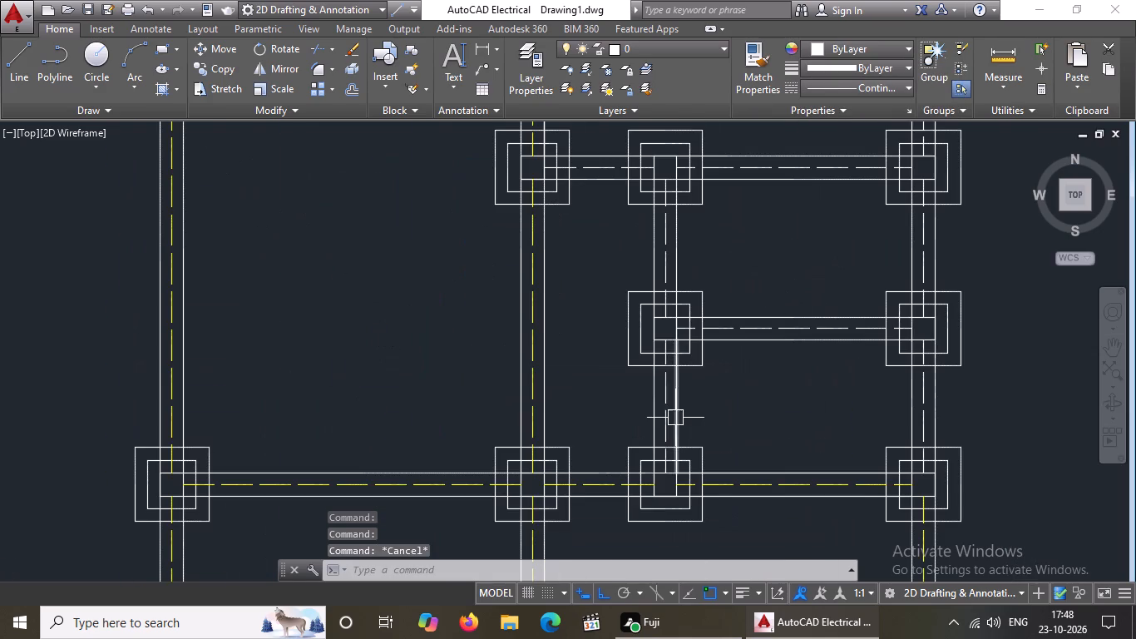
pyautogui.click(666, 424)
pyautogui.click(827, 49)
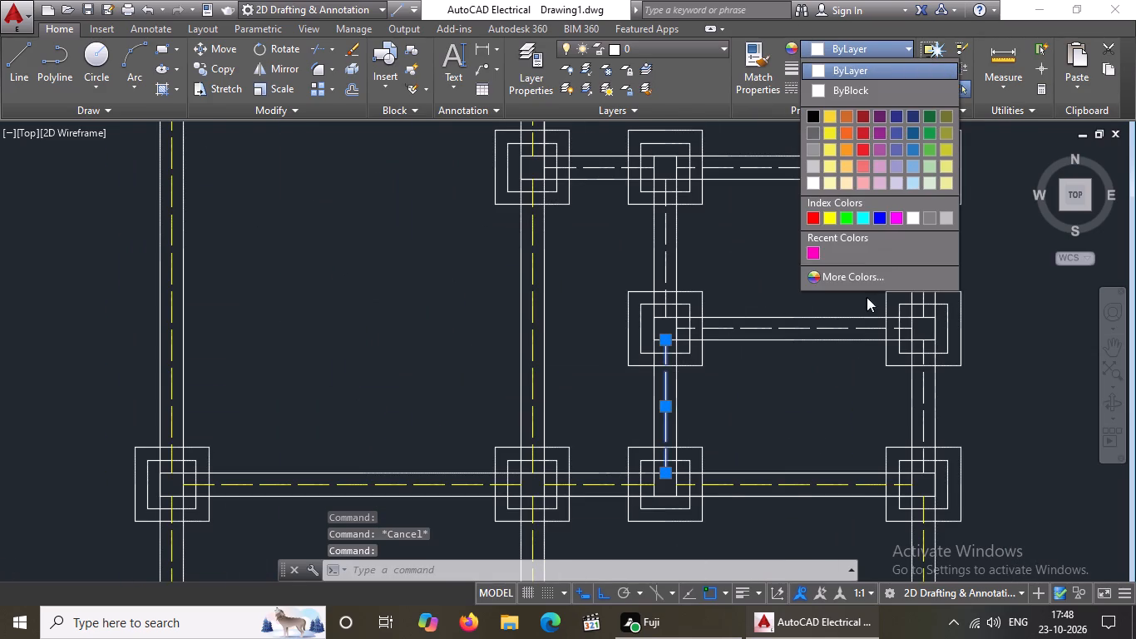
pyautogui.click(830, 217)
pyautogui.press('Escape')
pyautogui.click(669, 267)
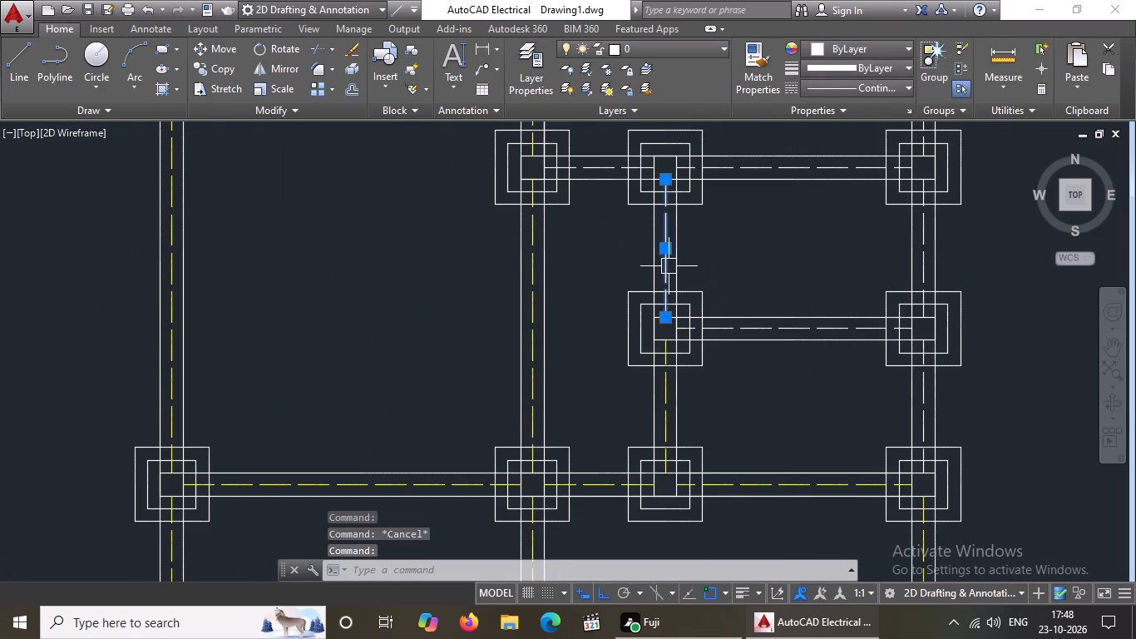
pyautogui.click(837, 47)
pyautogui.moveTo(831, 215); pyautogui.dragTo(831, 230)
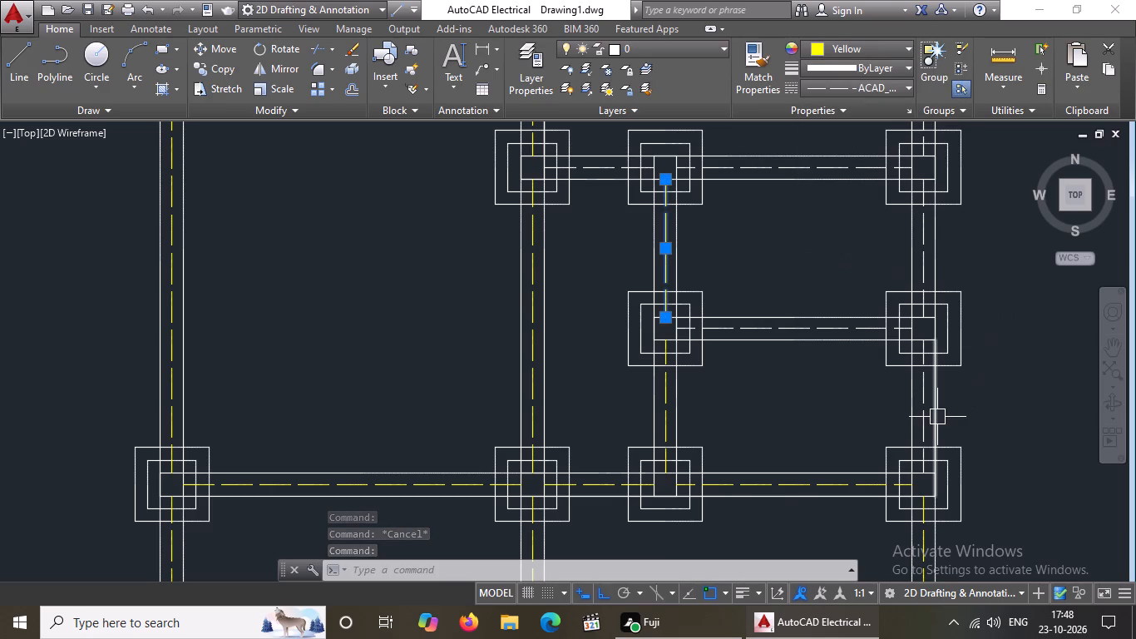
# Set the colour of both vertical dashed centre lines in the right outer wall of the two small toilet bays to Yellow.
pyautogui.click(930, 426)
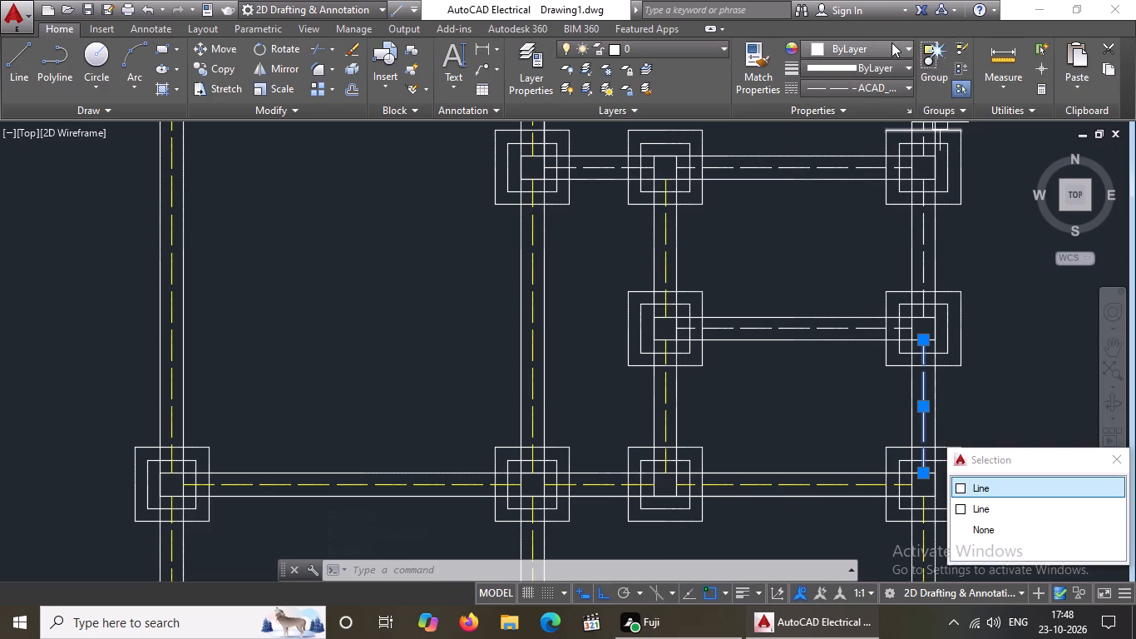
pyautogui.click(892, 42)
pyautogui.click(828, 220)
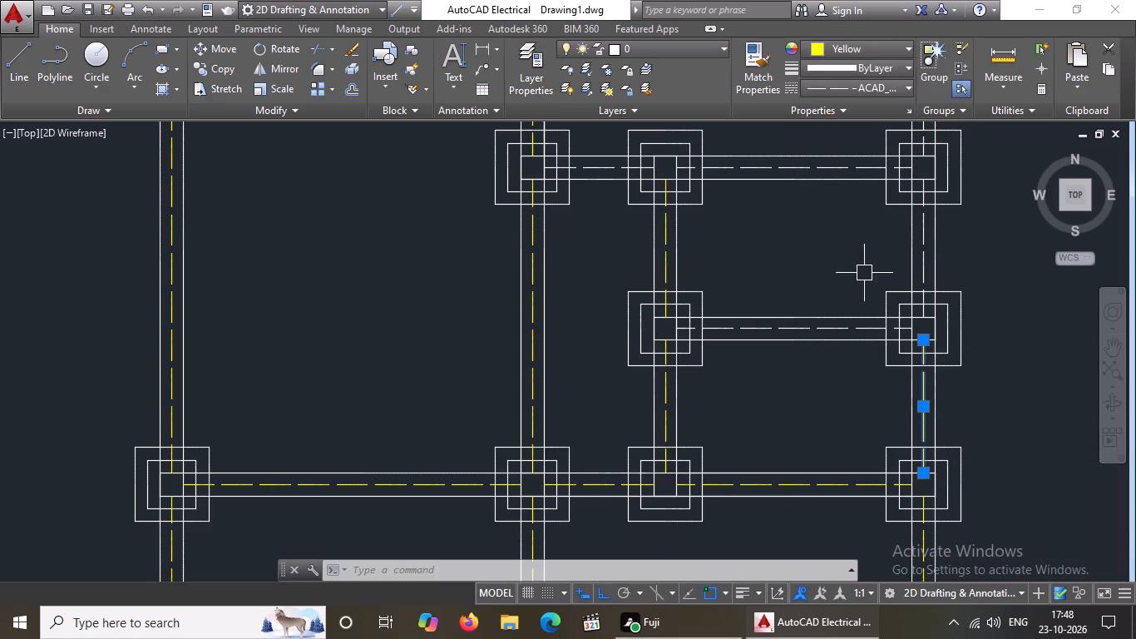
pyautogui.moveTo(926, 275); pyautogui.dragTo(925, 267)
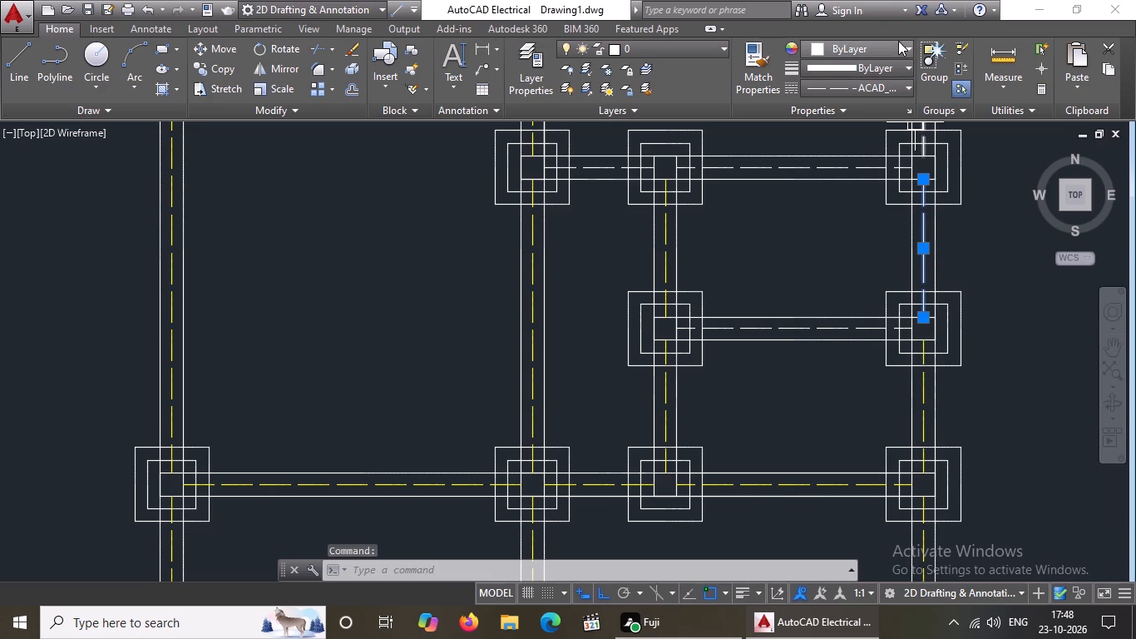
pyautogui.click(898, 41)
pyautogui.click(835, 218)
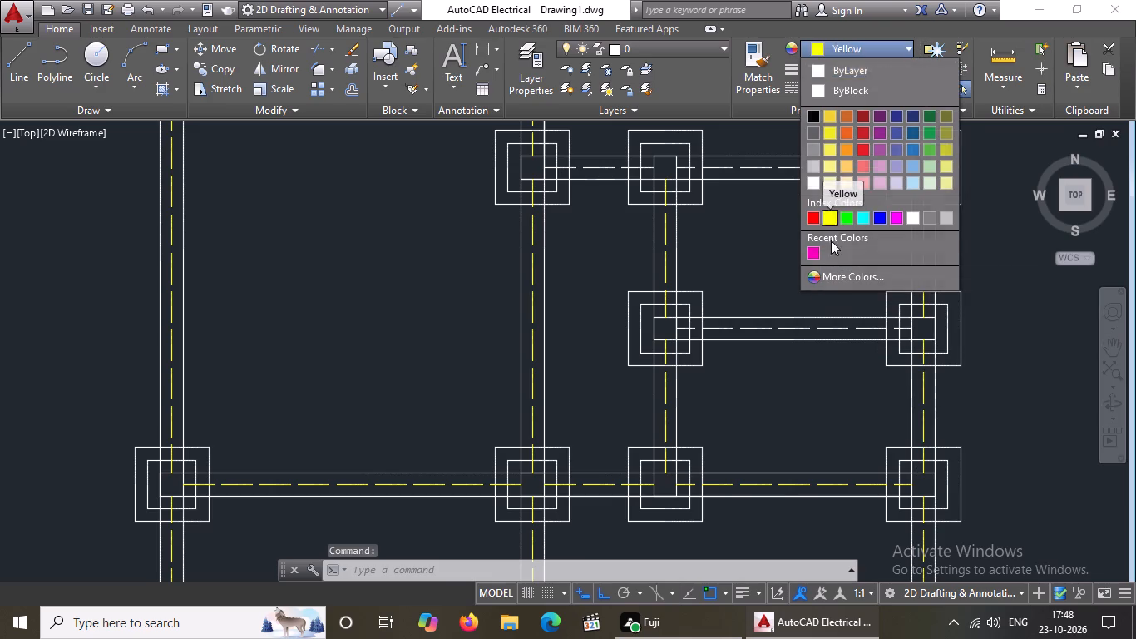
pyautogui.press('Escape')
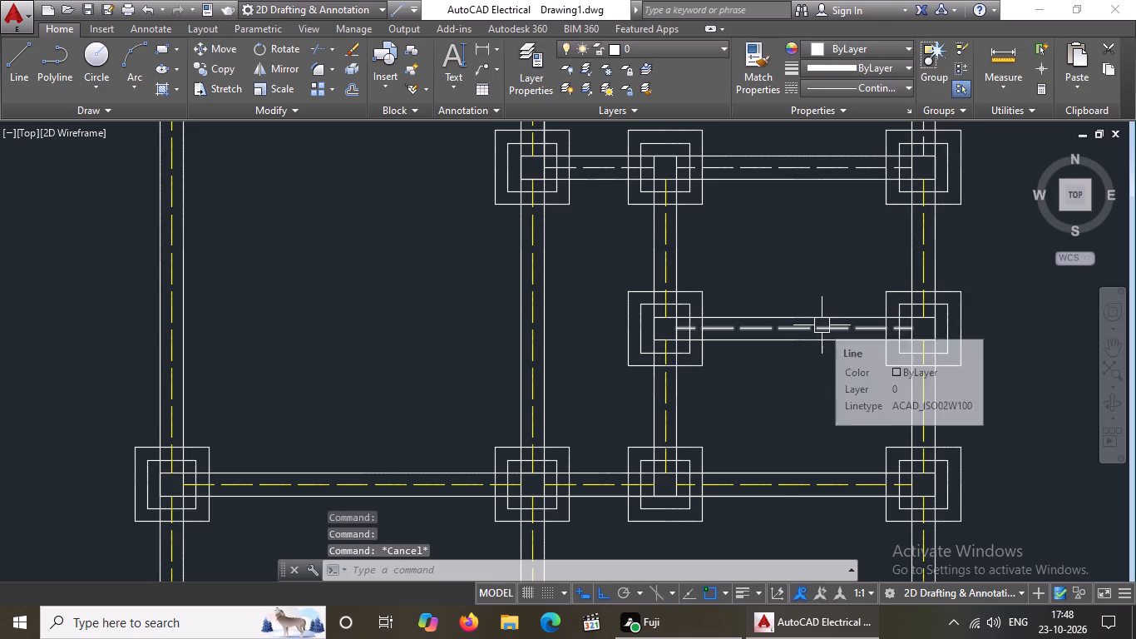
# Set the colour of the horizontal dashed centre line in the wall between the two small toilet bays to Yellow.
pyautogui.click(820, 327)
pyautogui.click(852, 42)
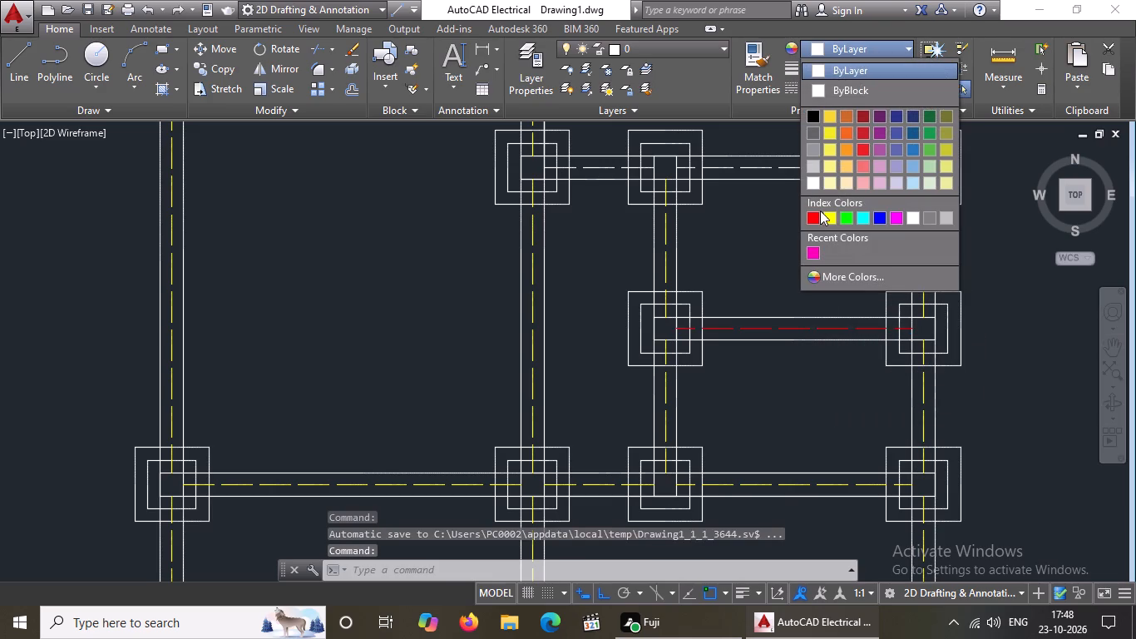
pyautogui.click(828, 217)
pyautogui.press('Escape')
# Set the colour of the short and long horizontal dashed centre lines in the wall above the upper toilet bay to Yellow.
pyautogui.scroll(-1, 774, 240)
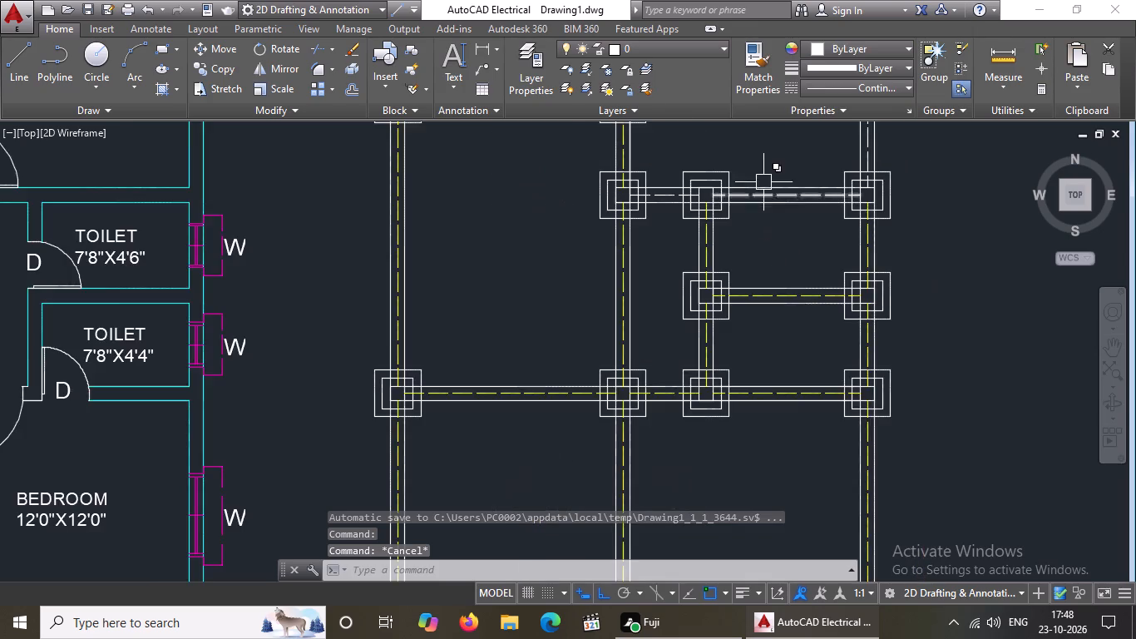
pyautogui.scroll(2, 763, 177)
pyautogui.click(515, 228)
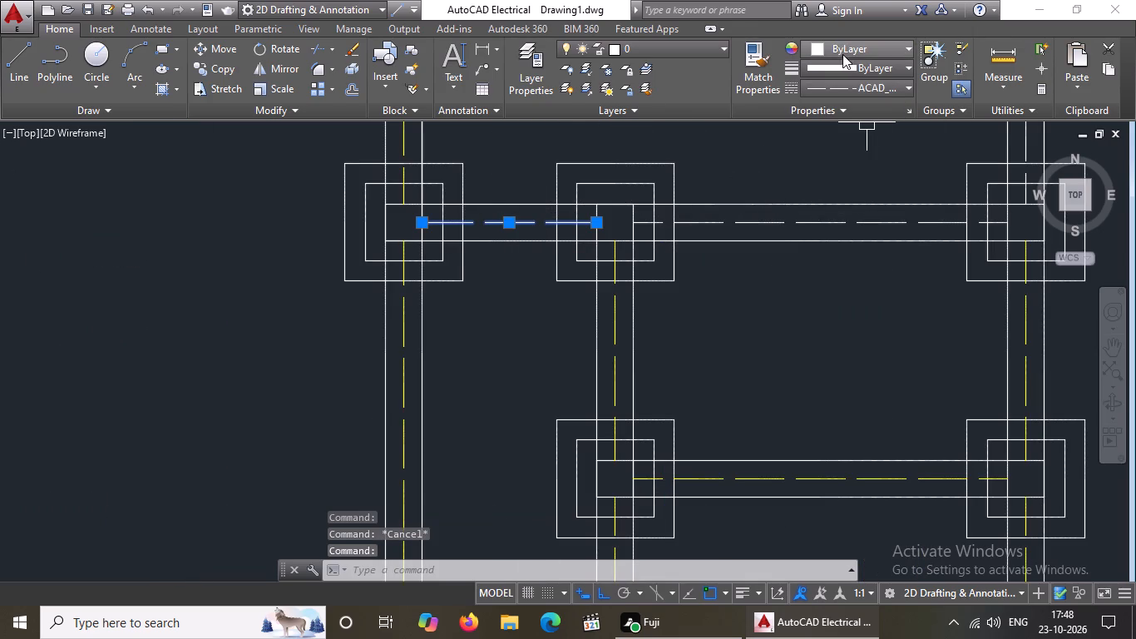
pyautogui.click(843, 47)
pyautogui.click(835, 213)
pyautogui.press('Escape')
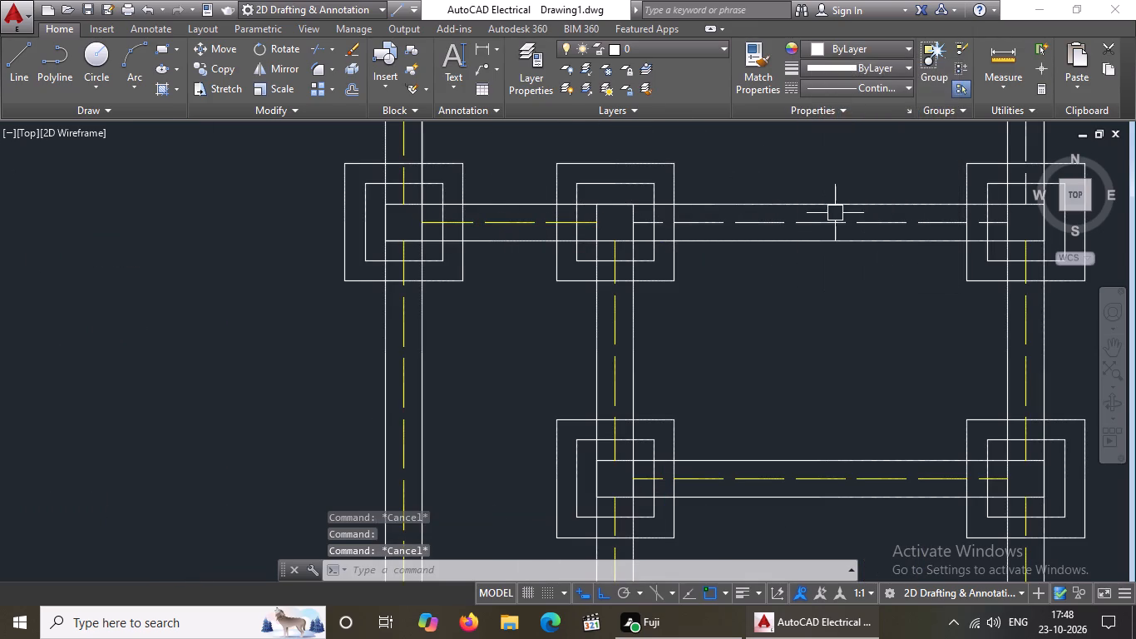
pyautogui.click(826, 221)
pyautogui.click(858, 43)
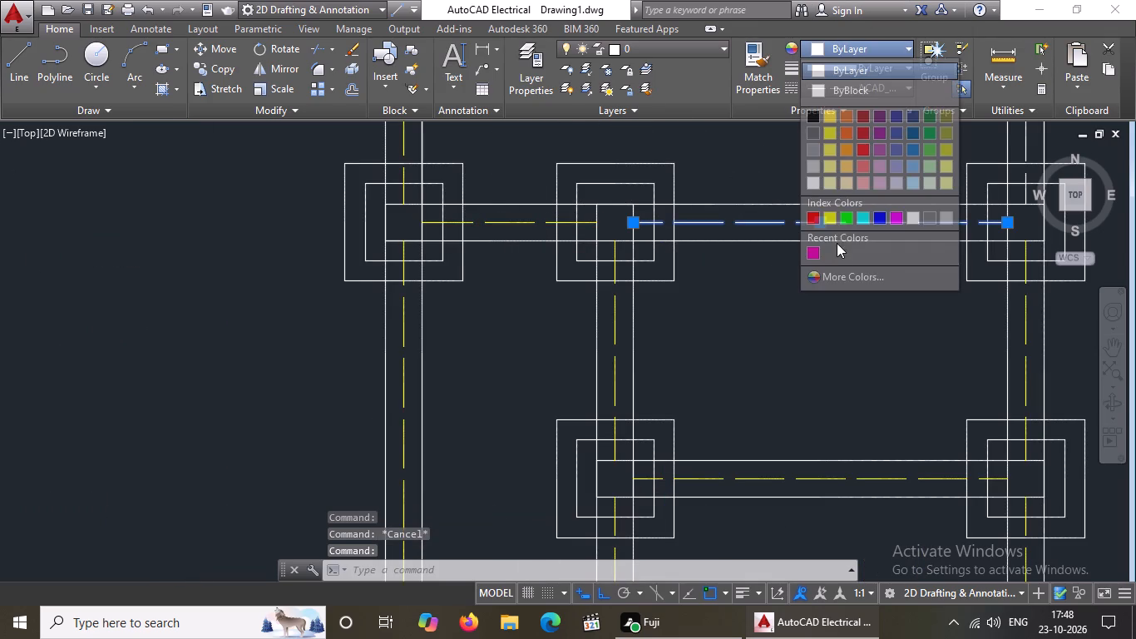
pyautogui.click(830, 221)
pyautogui.scroll(-5, 788, 235)
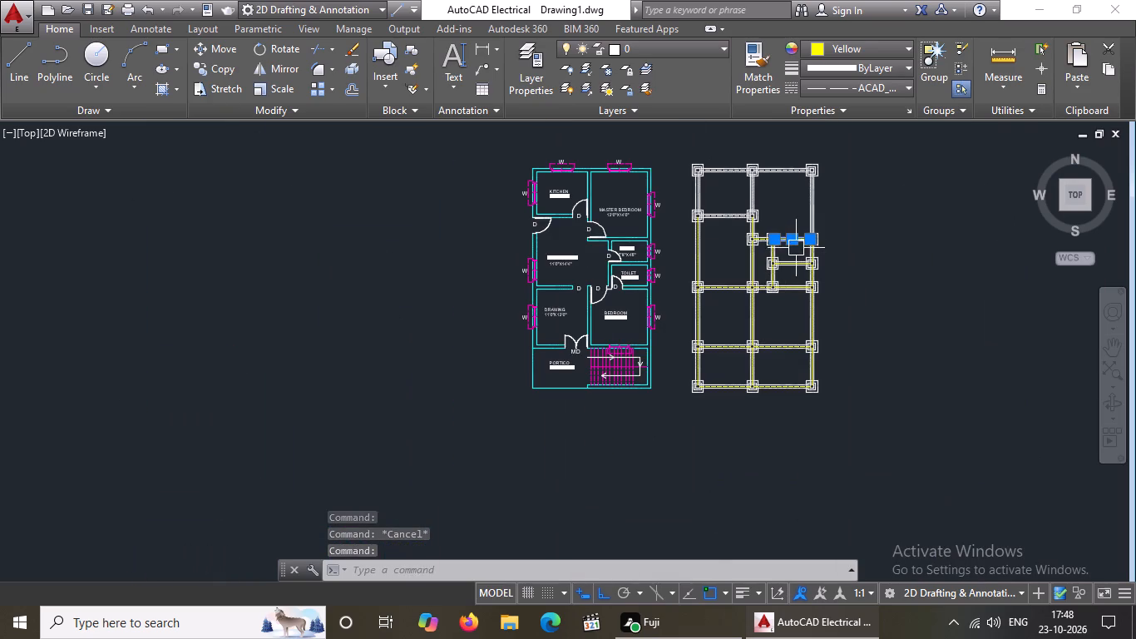
pyautogui.press('Escape')
# Set the colour of the horizontal dashed centre line in the wall below the upper-left kitchen bay to Yellow.
pyautogui.scroll(4, 779, 211)
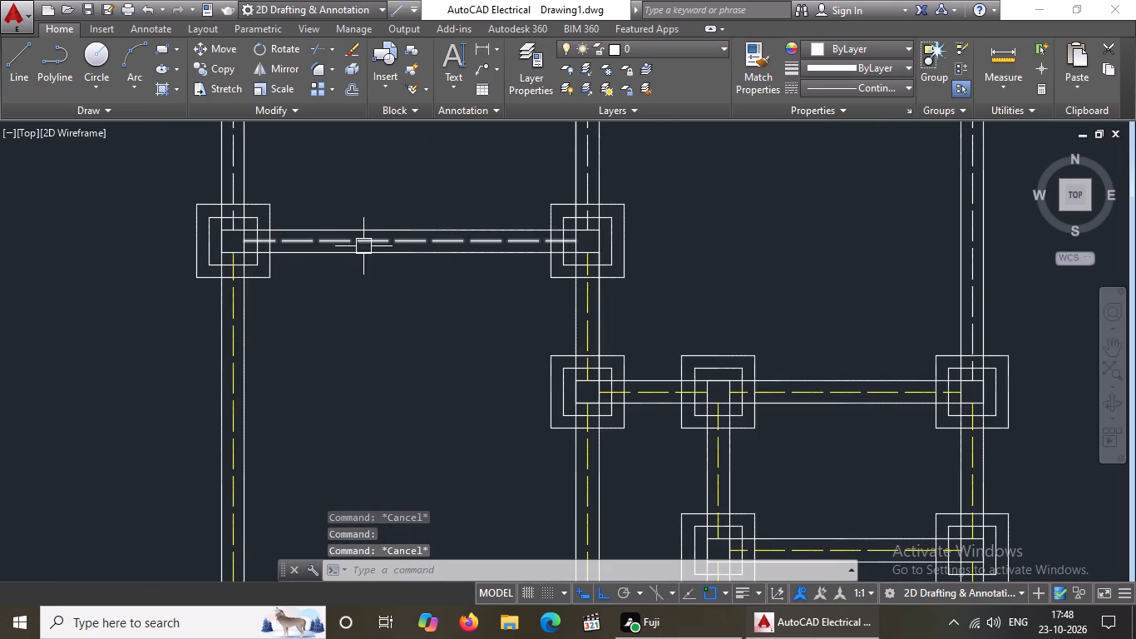
pyautogui.click(364, 243)
pyautogui.click(893, 45)
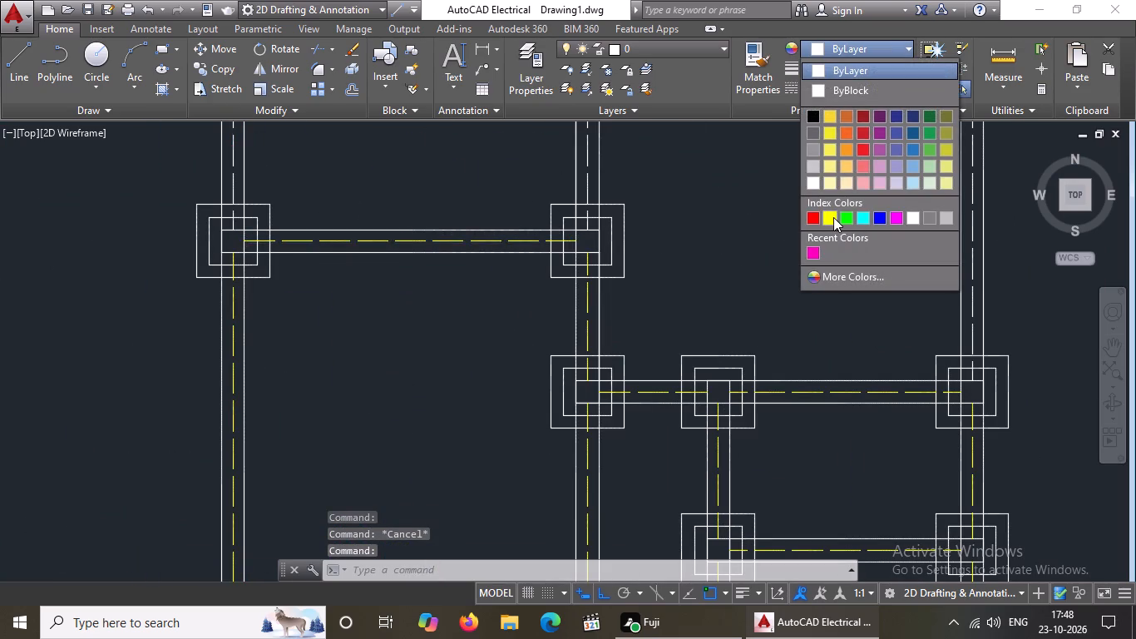
pyautogui.click(833, 217)
pyautogui.scroll(-3, 790, 239)
pyautogui.press('Escape')
# Set the colour of the vertical dashed centre line in the right outer wall of the master bedroom bay to Yellow.
pyautogui.scroll(4, 855, 255)
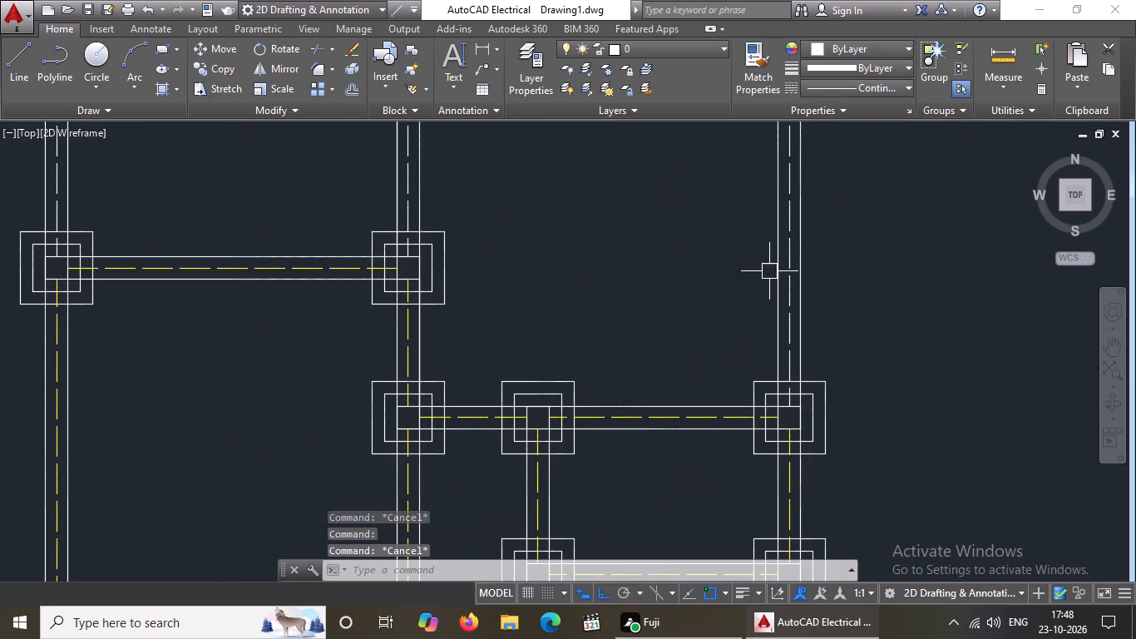
pyautogui.moveTo(794, 256); pyautogui.dragTo(795, 249)
pyautogui.click(865, 47)
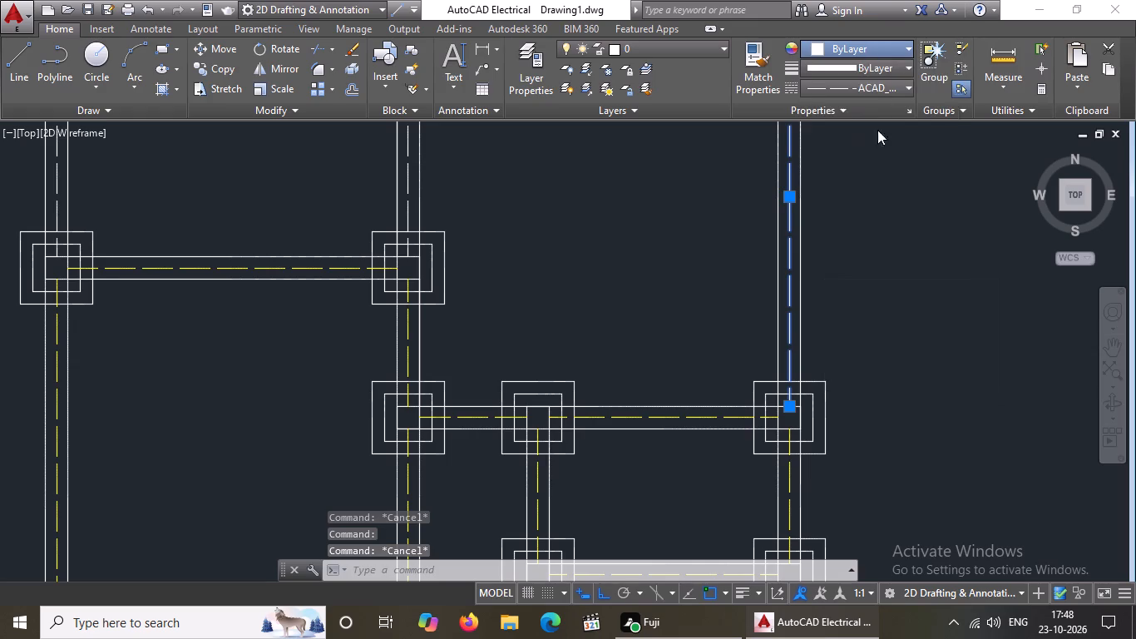
pyautogui.click(827, 220)
pyautogui.scroll(-4, 829, 219)
pyautogui.press('Escape')
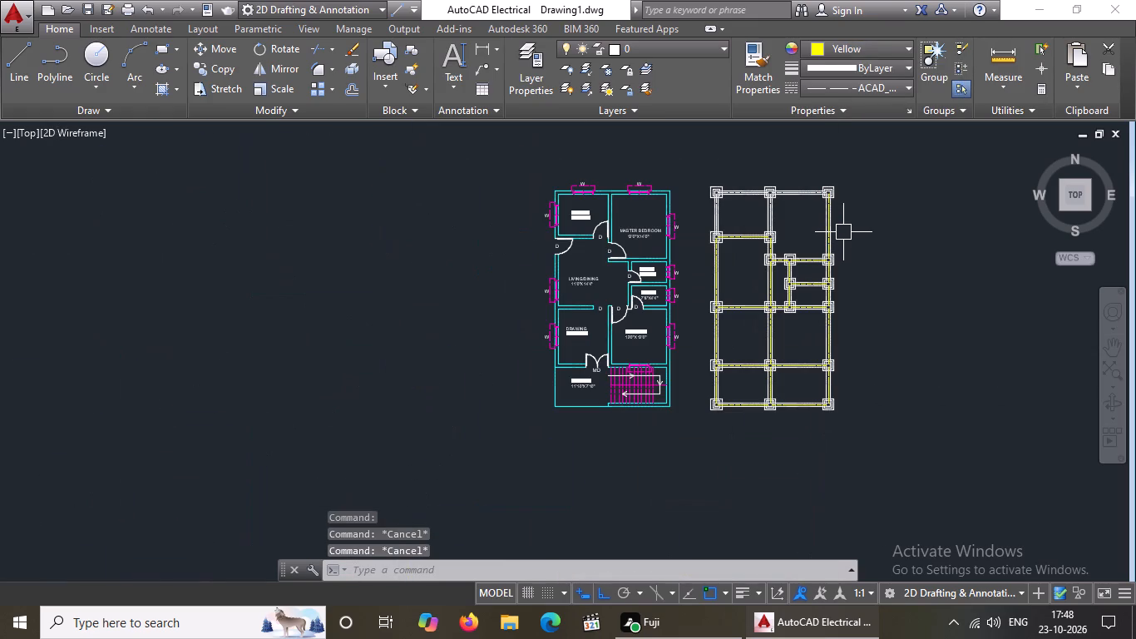
# Set the colour of the vertical dashed centre lines in the left outer and middle walls of the kitchen bay to Yellow.
pyautogui.scroll(3, 798, 196)
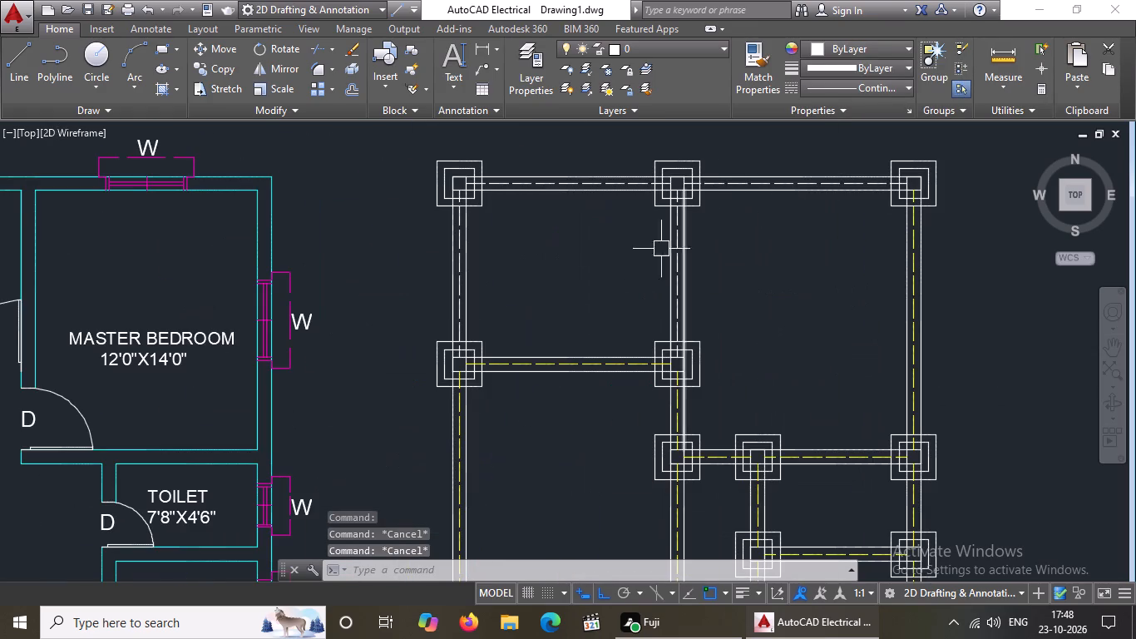
pyautogui.scroll(2, 456, 262)
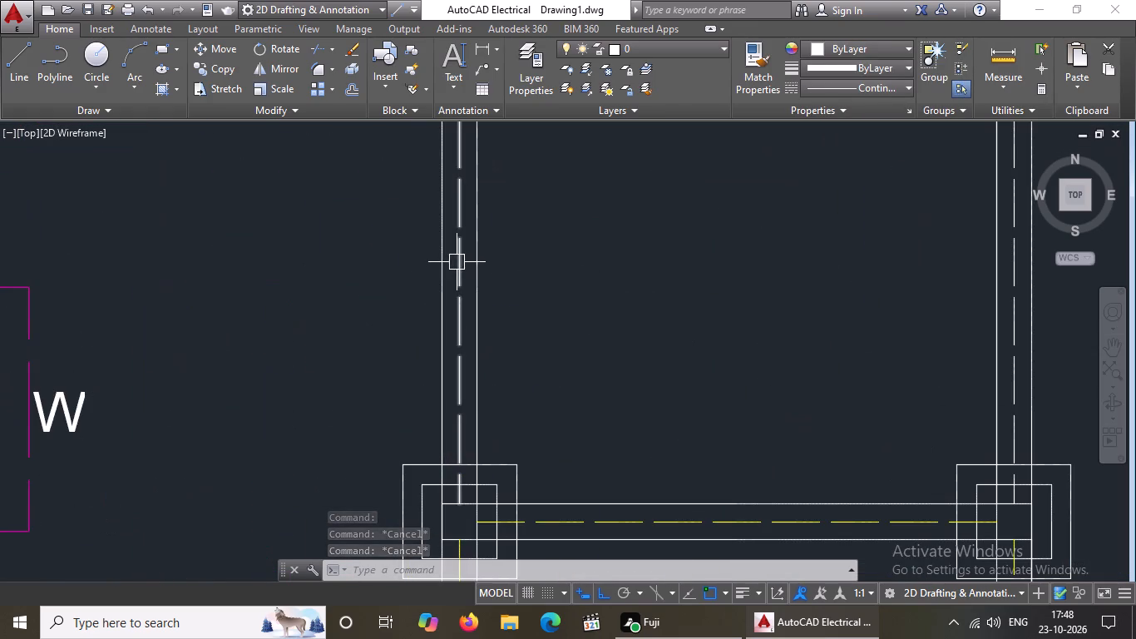
pyautogui.click(457, 262)
pyautogui.click(864, 54)
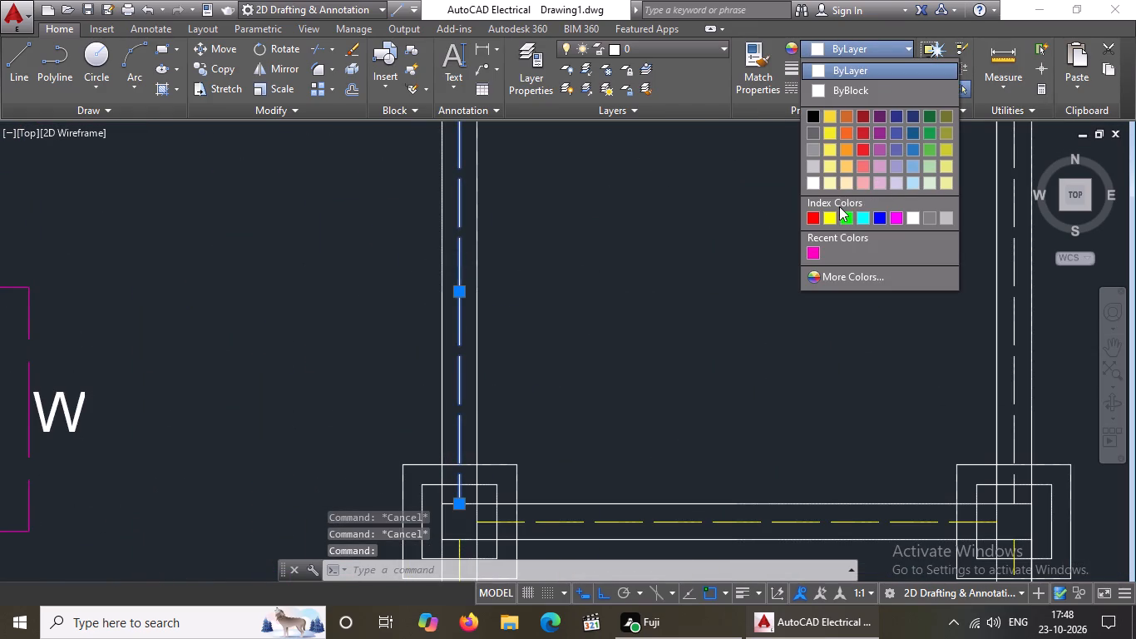
pyautogui.click(829, 216)
pyautogui.scroll(-4, 810, 235)
pyautogui.scroll(4, 870, 226)
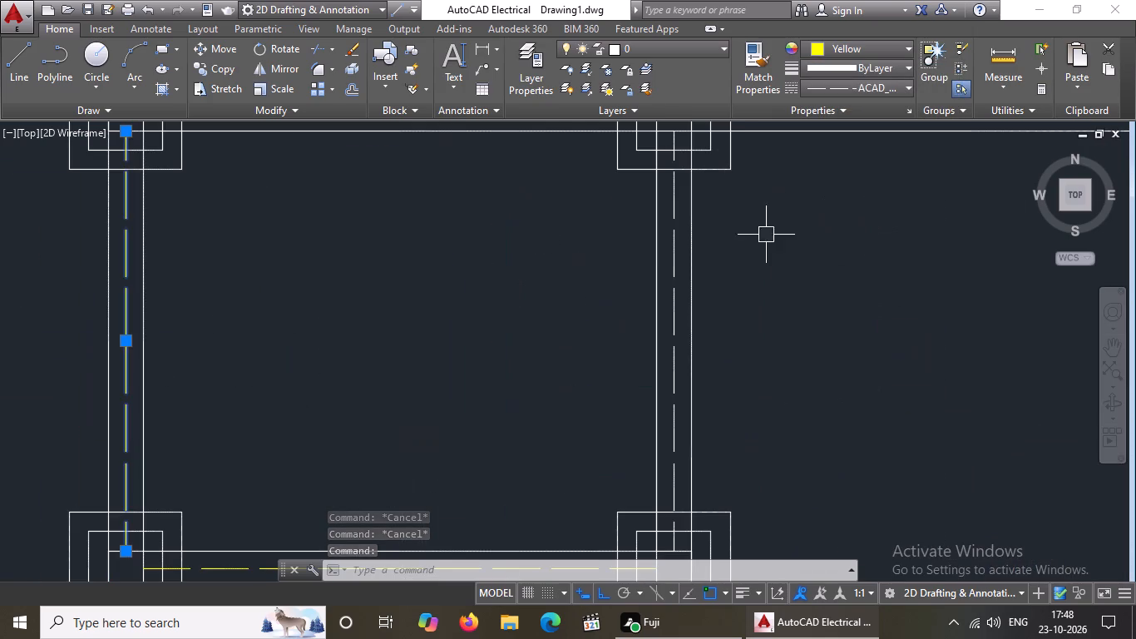
pyautogui.click(667, 262)
pyautogui.click(895, 47)
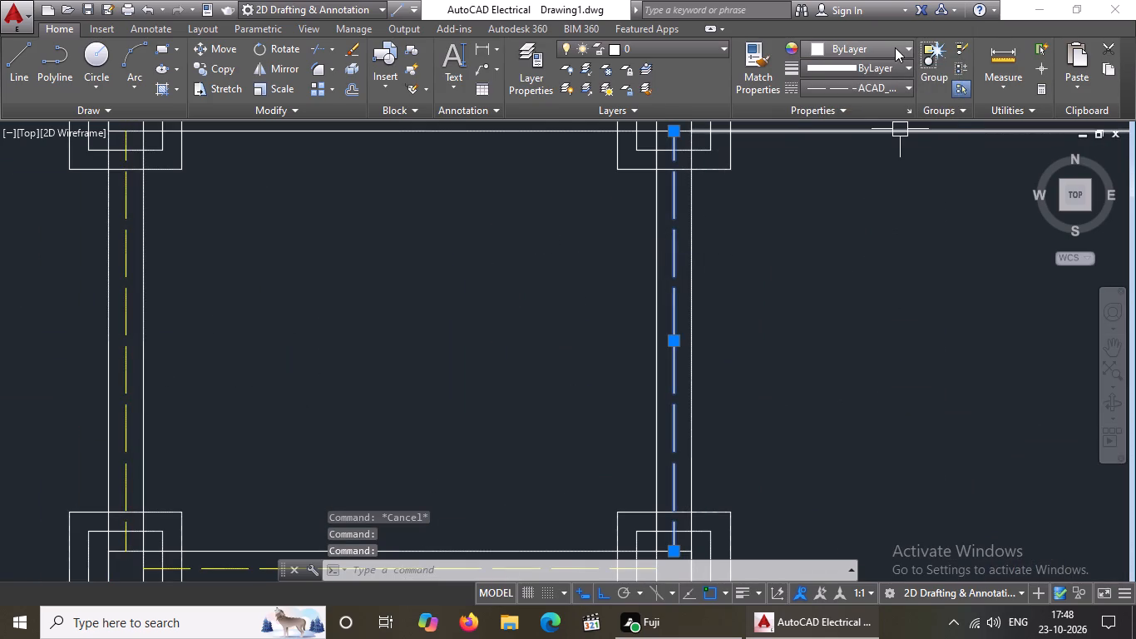
pyautogui.click(832, 217)
pyautogui.scroll(-4, 761, 253)
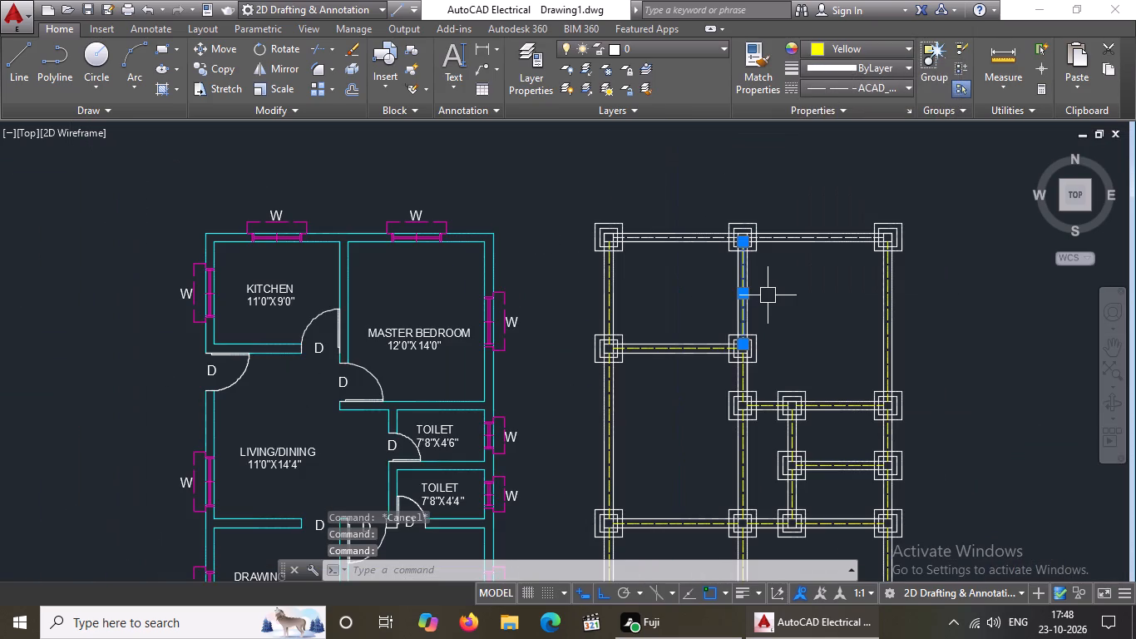
pyautogui.press('Escape')
# Set the colour of both horizontal dashed centre lines in the plan's top outer wall to Yellow.
pyautogui.scroll(2, 726, 224)
pyautogui.click(655, 257)
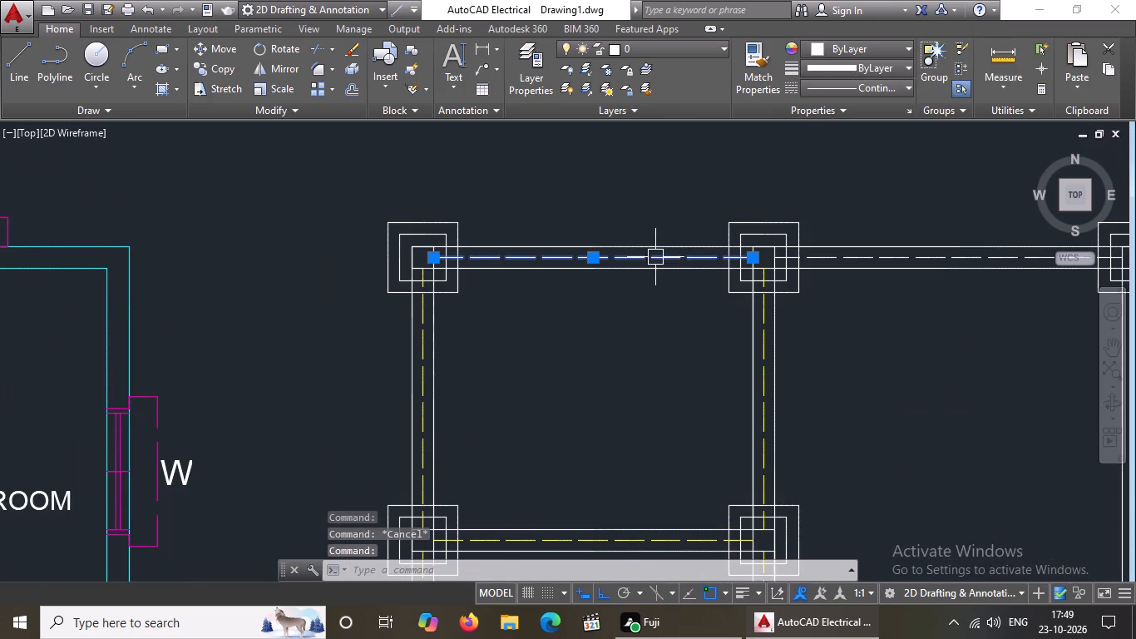
pyautogui.moveTo(863, 37); pyautogui.dragTo(869, 72)
pyautogui.moveTo(881, 52); pyautogui.dragTo(882, 60)
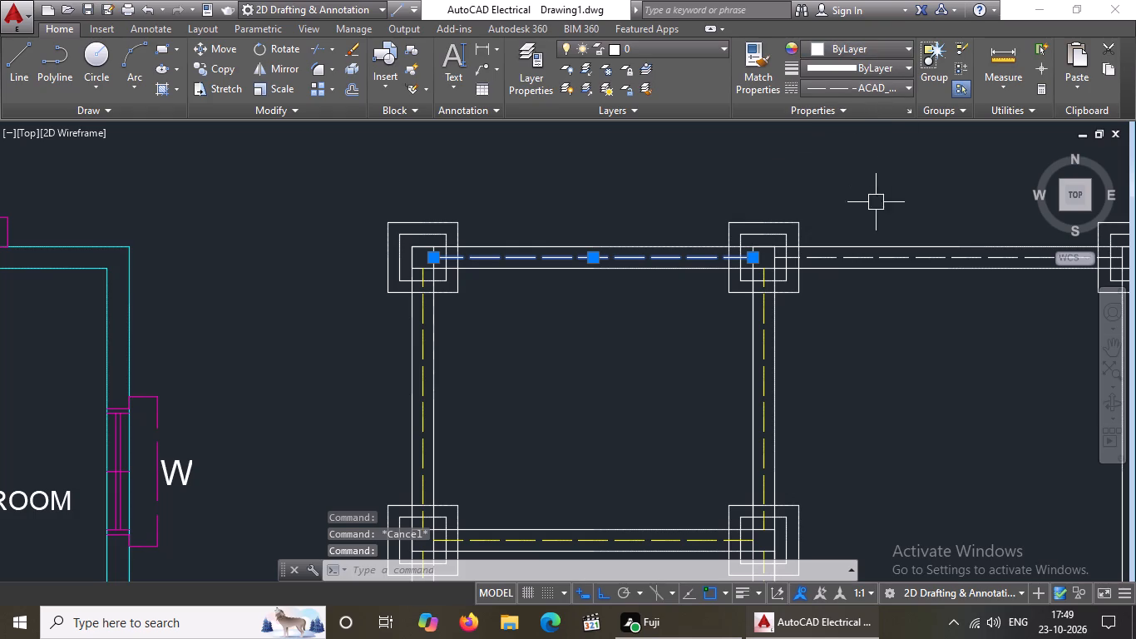
pyautogui.click(873, 48)
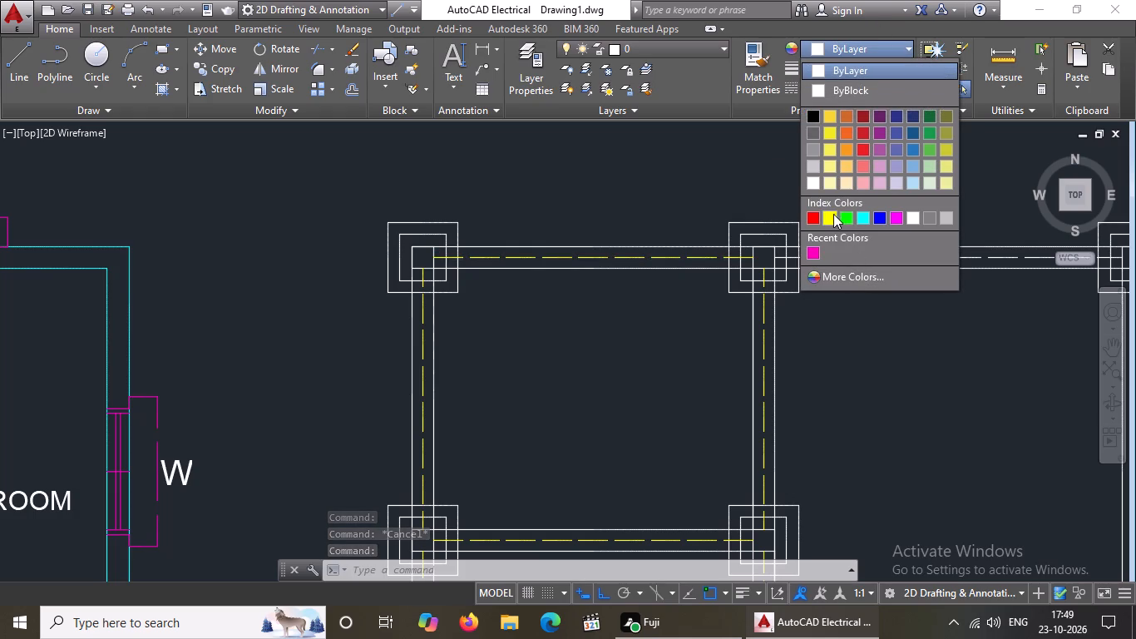
pyautogui.click(832, 215)
pyautogui.press('Escape')
pyautogui.scroll(-4, 832, 221)
pyautogui.scroll(4, 862, 226)
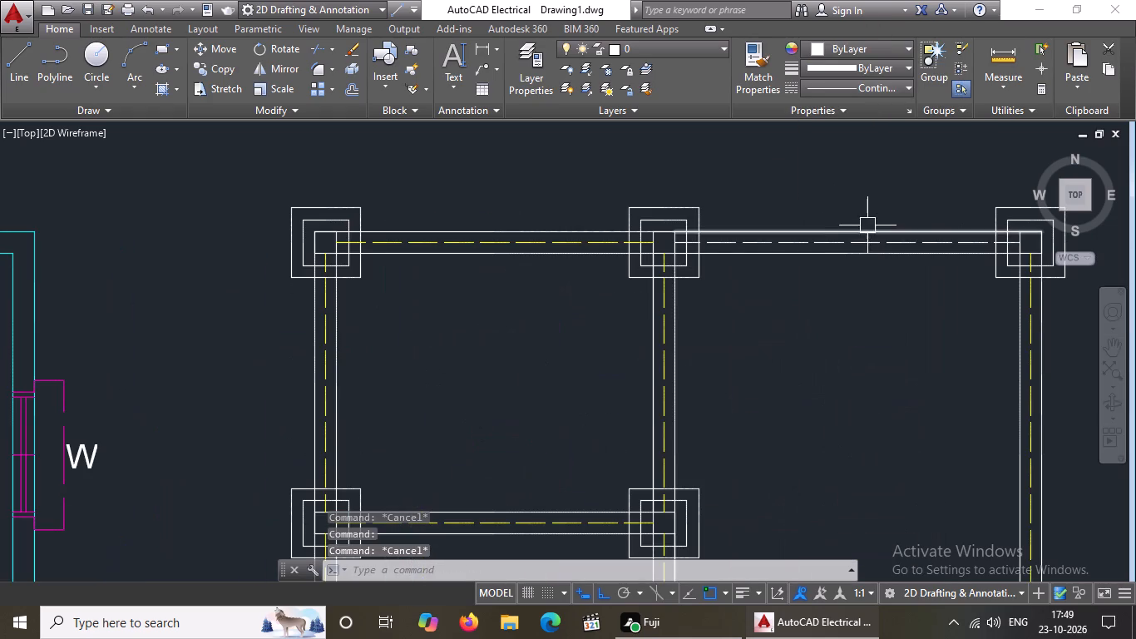
pyautogui.click(834, 248)
pyautogui.click(861, 55)
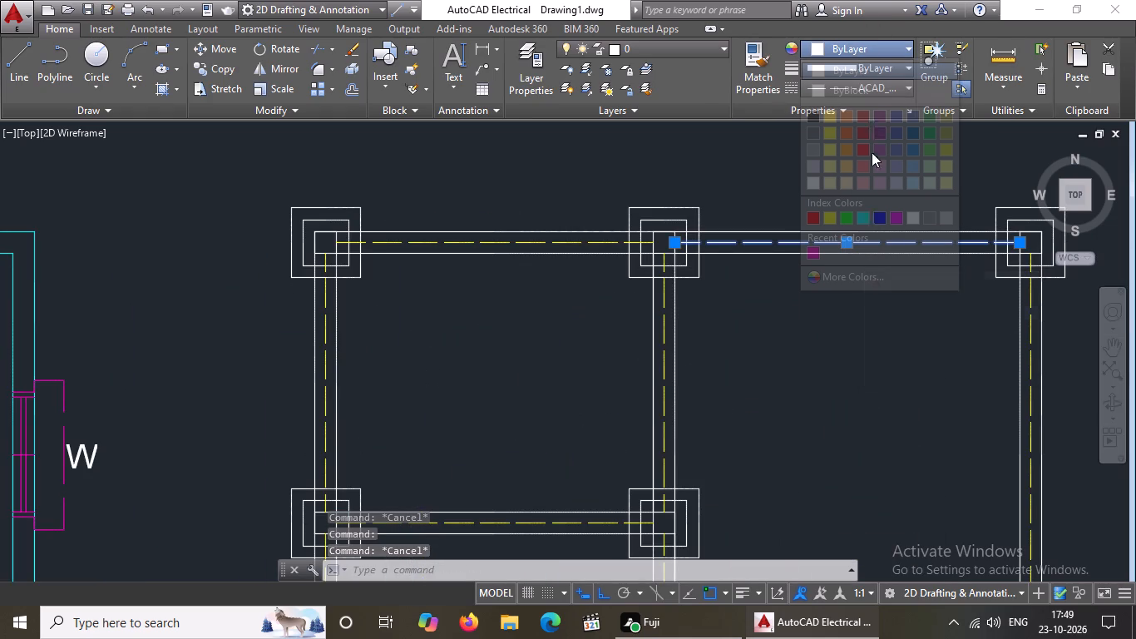
pyautogui.click(833, 220)
pyautogui.press('Escape')
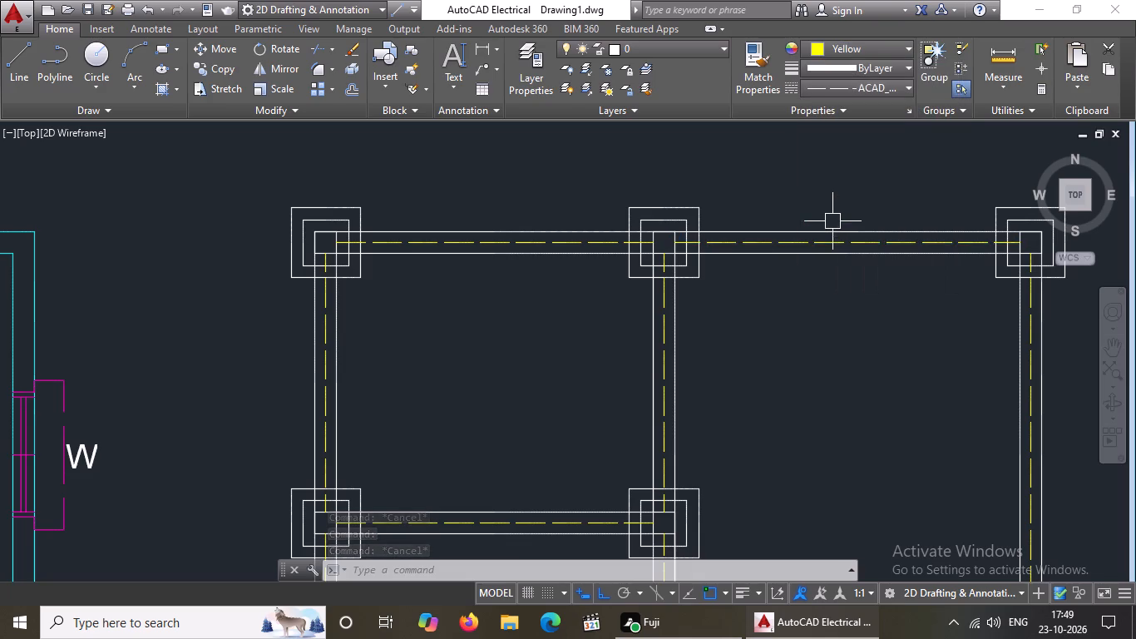
pyautogui.scroll(-4, 832, 216)
pyautogui.scroll(3, 839, 225)
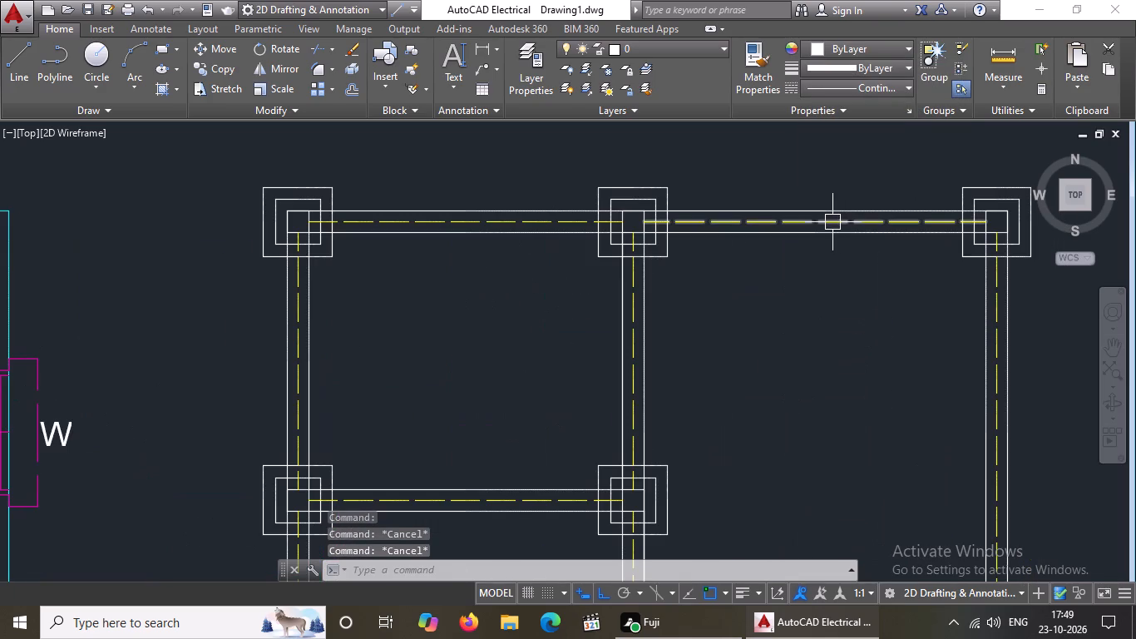
pyautogui.scroll(-4, 832, 222)
pyautogui.press('Escape')
# Draw a diagonal line about 7" long joining the upper-left corners of the middle and inner squares at the plan's top-left junction.
pyautogui.press('l')
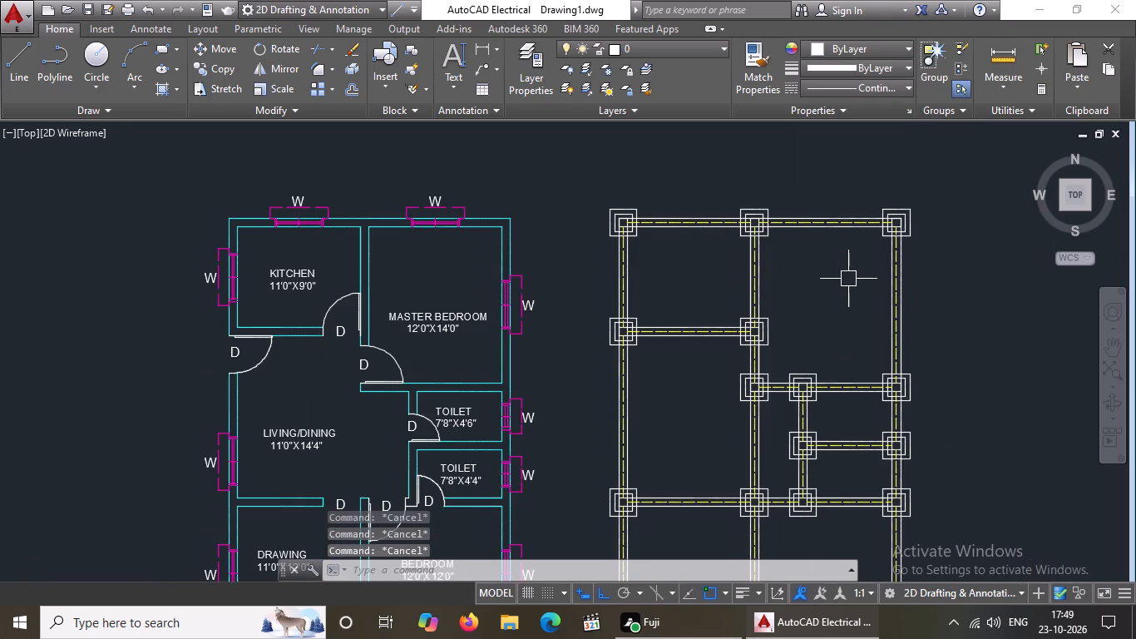
pyautogui.press('Return')
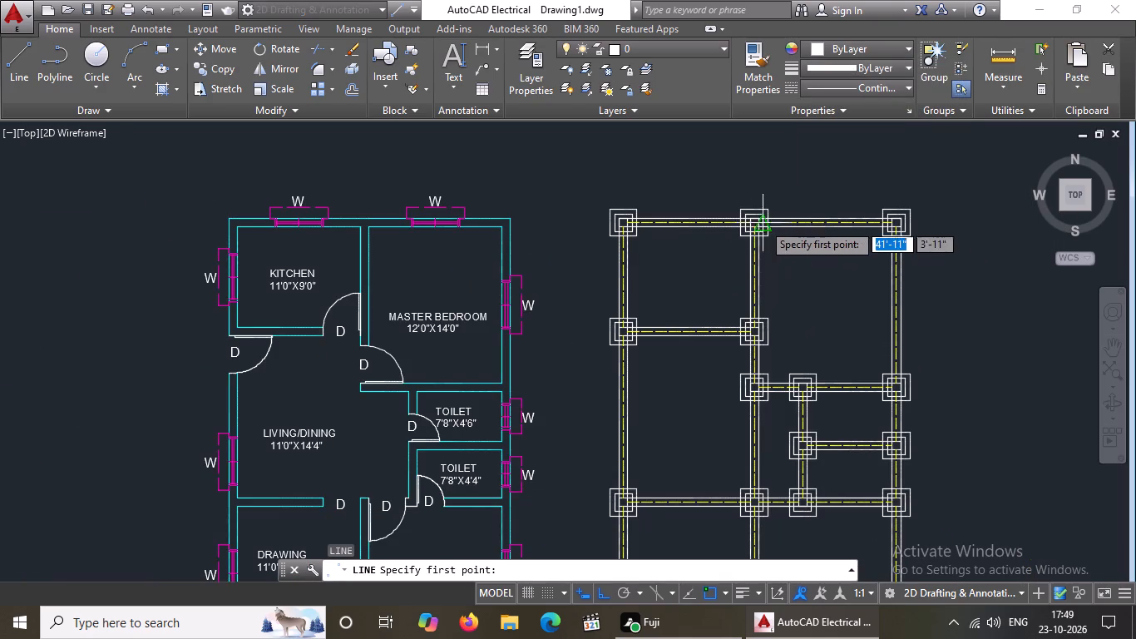
pyautogui.scroll(5, 763, 223)
pyautogui.scroll(-3, 708, 201)
pyautogui.scroll(-2, 487, 187)
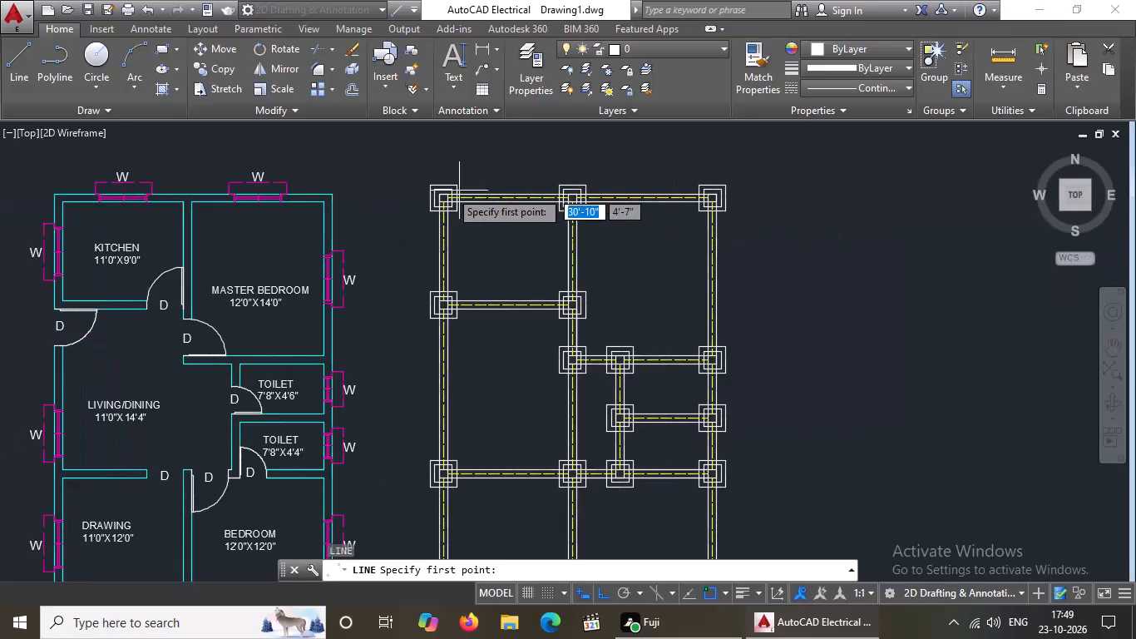
pyautogui.scroll(2, 435, 191)
pyautogui.moveTo(447, 195); pyautogui.dragTo(498, 286, button='middle')
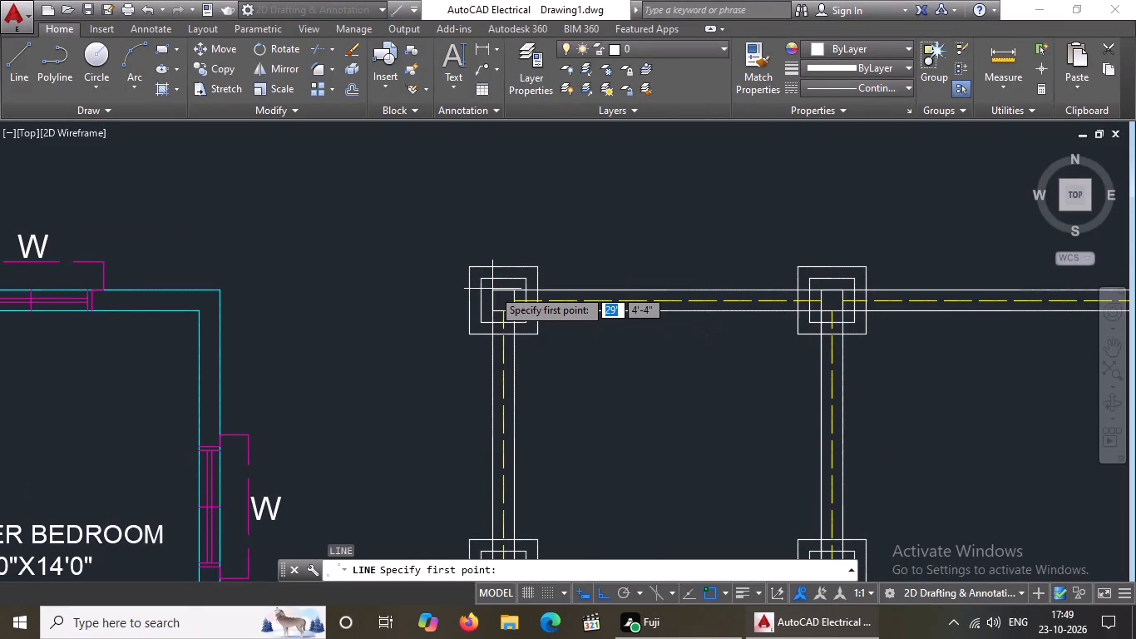
pyautogui.scroll(-3, 492, 290)
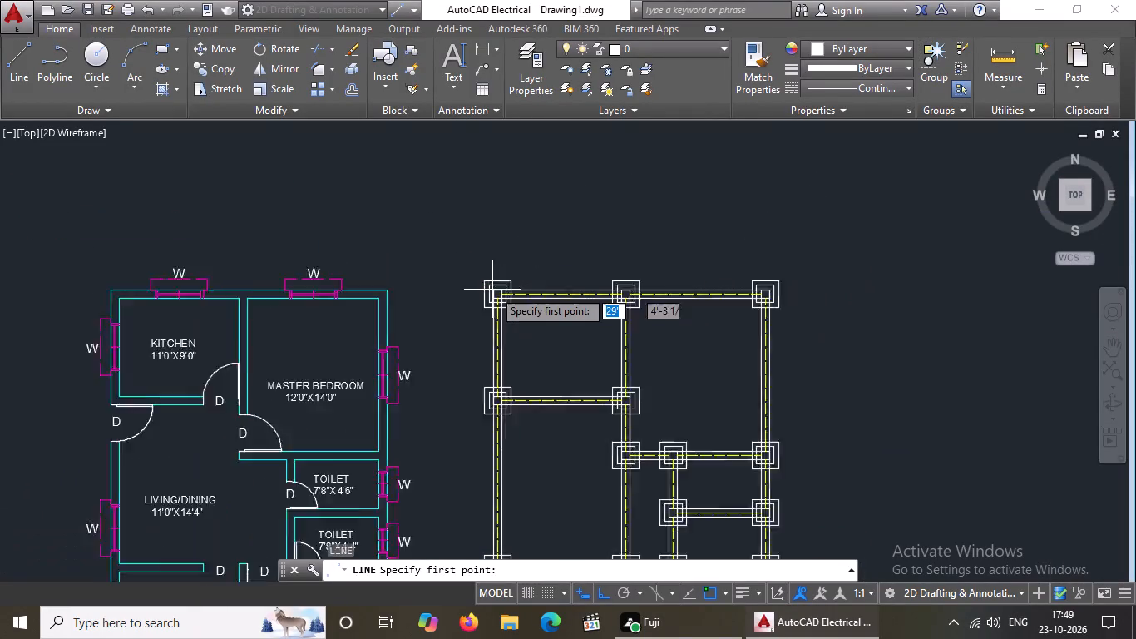
pyautogui.scroll(3, 491, 293)
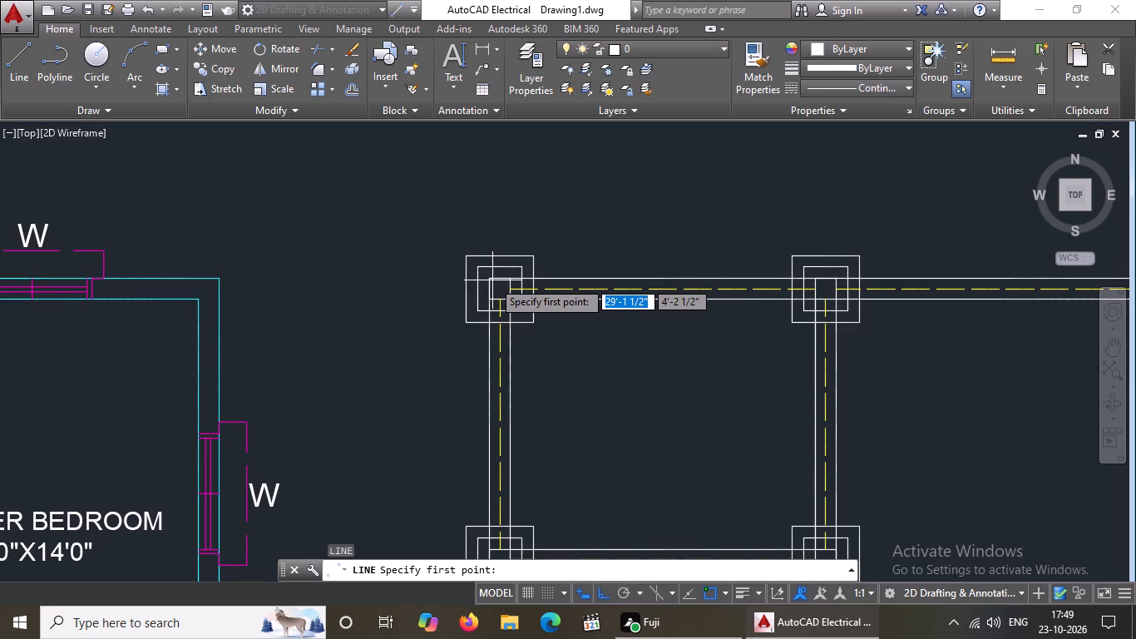
pyautogui.scroll(3, 491, 280)
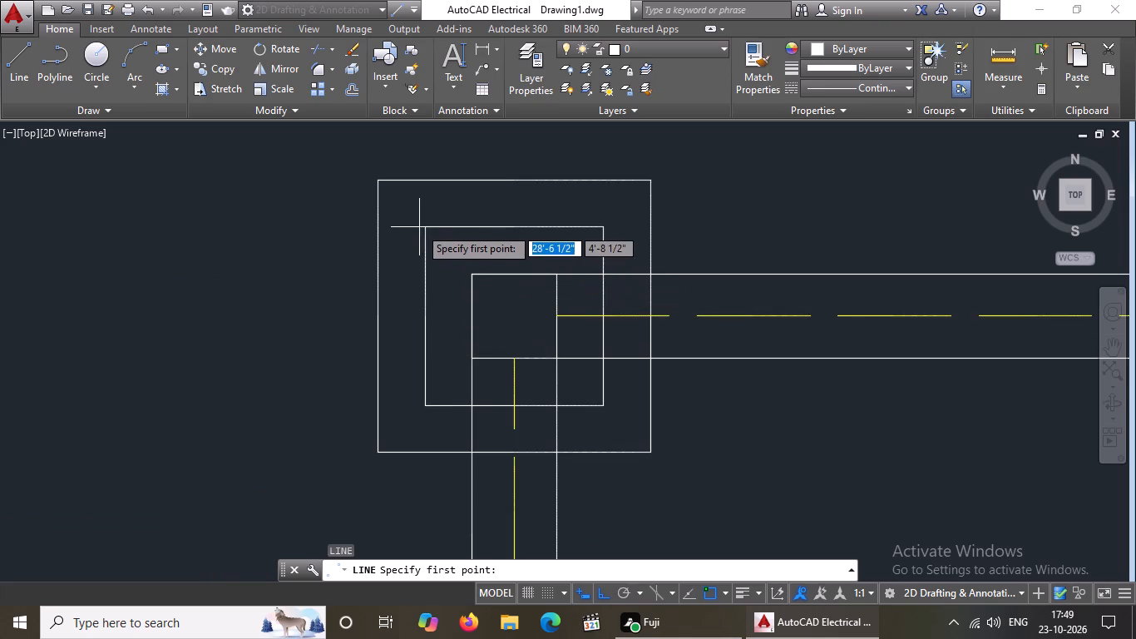
pyautogui.click(430, 229)
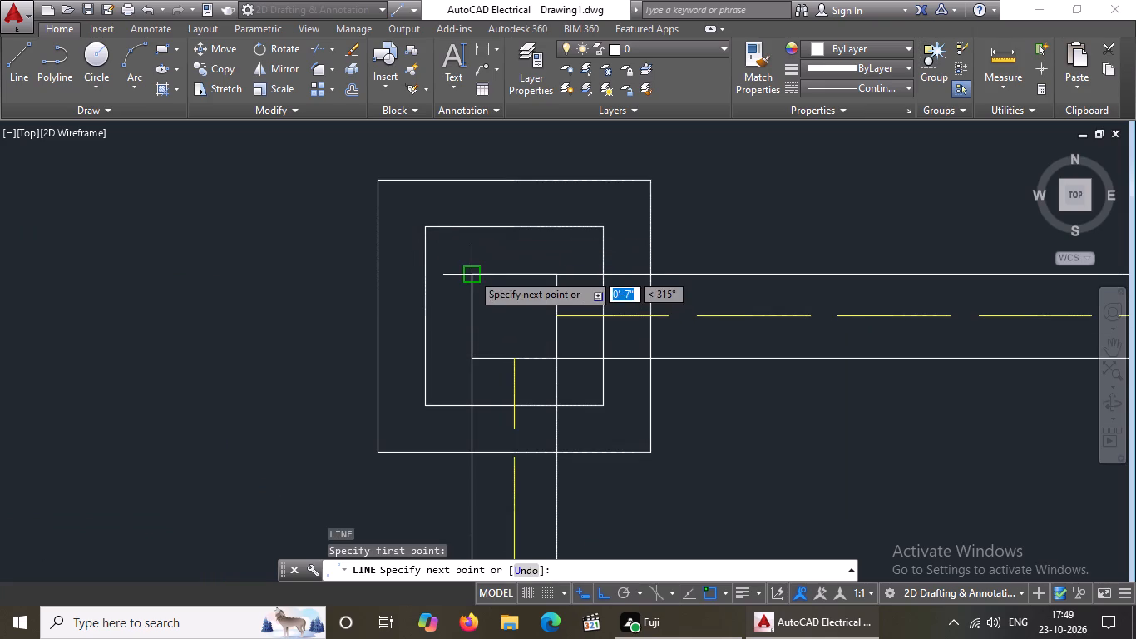
pyautogui.click(472, 273)
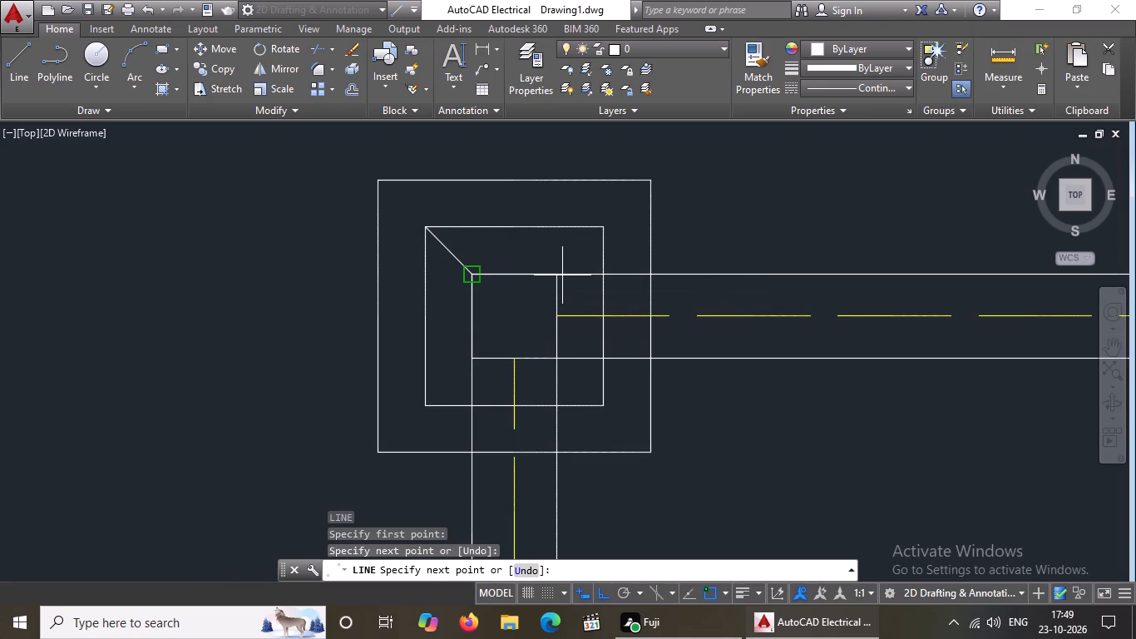
pyautogui.press('Escape')
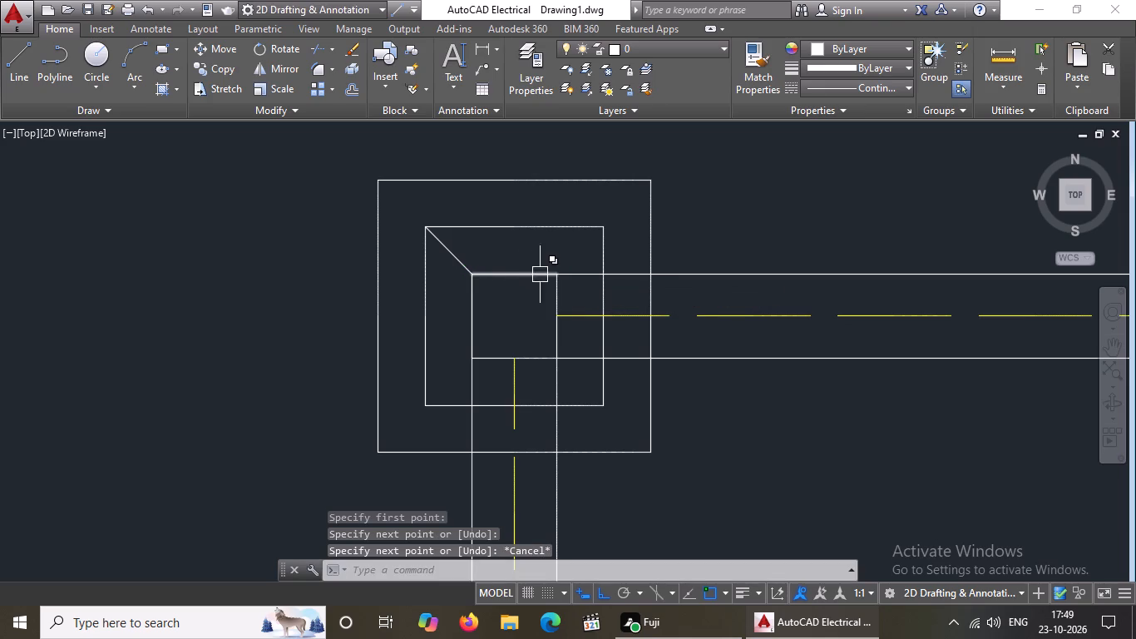
# With ortho turned off, draw a diagonal line joining the upper-right corners of the inner and middle squares at the plan's top-left junction.
pyautogui.press('l')
pyautogui.press('Return')
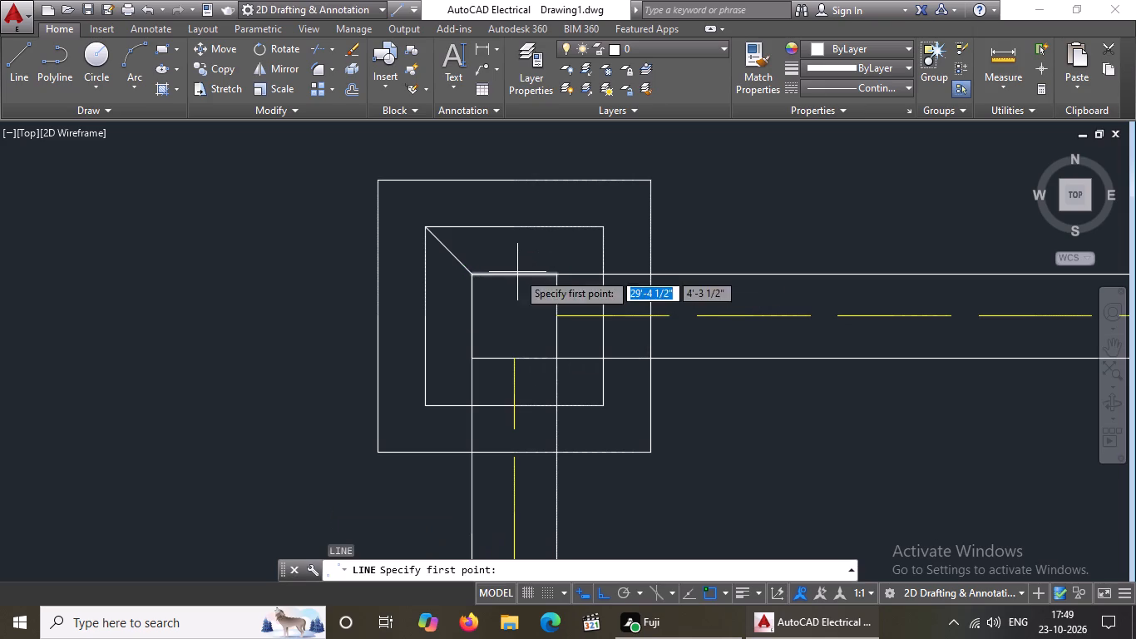
pyautogui.click(553, 276)
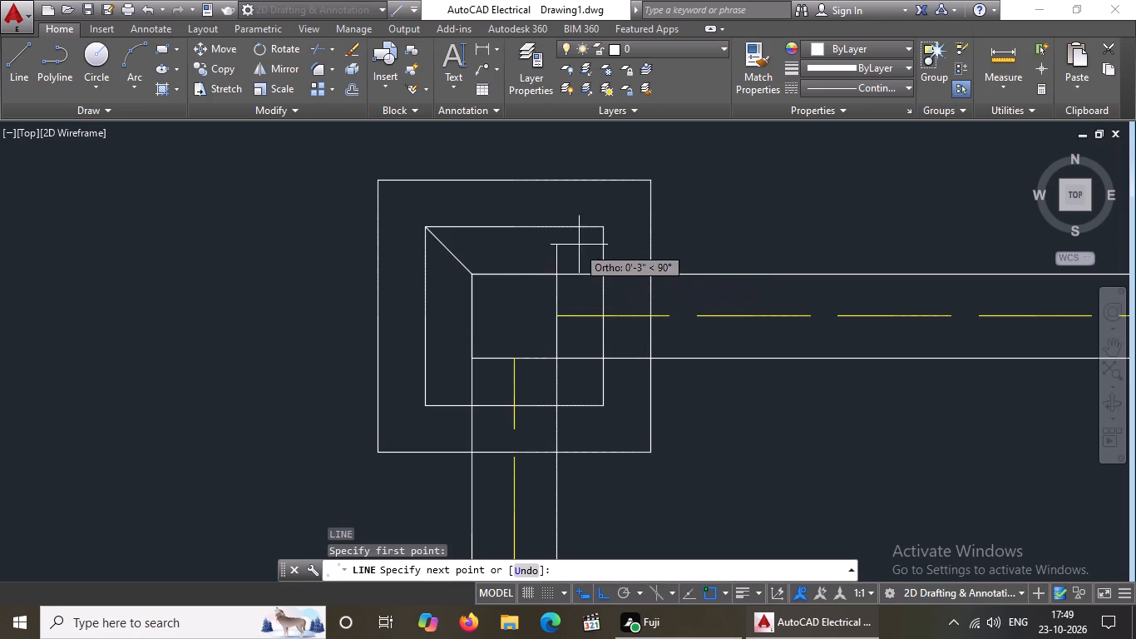
pyautogui.click(600, 586)
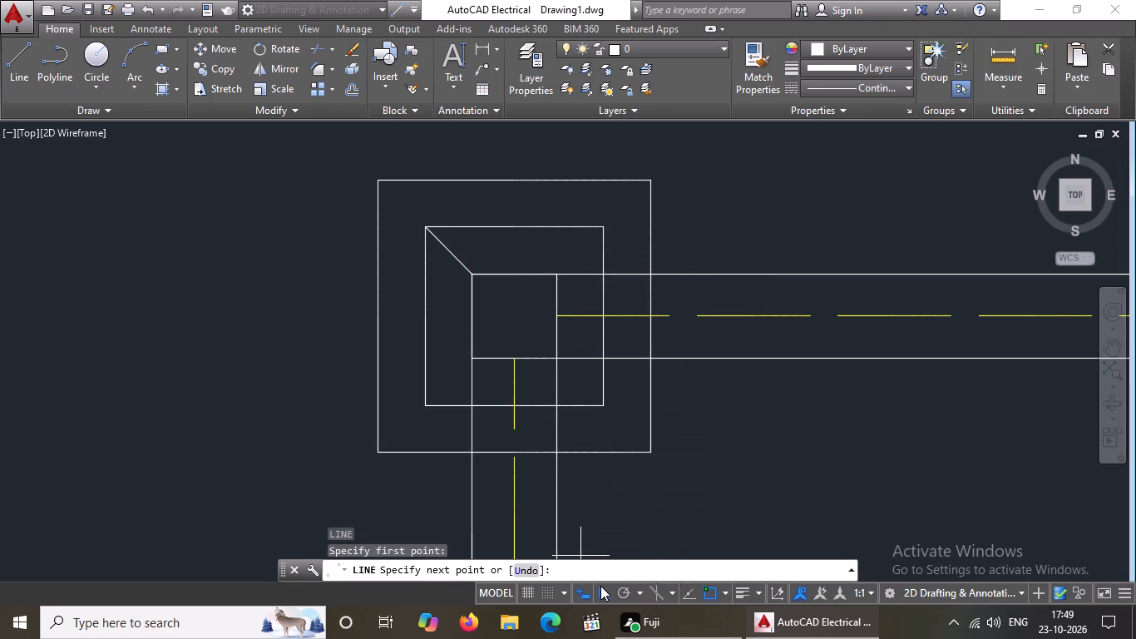
pyautogui.click(604, 230)
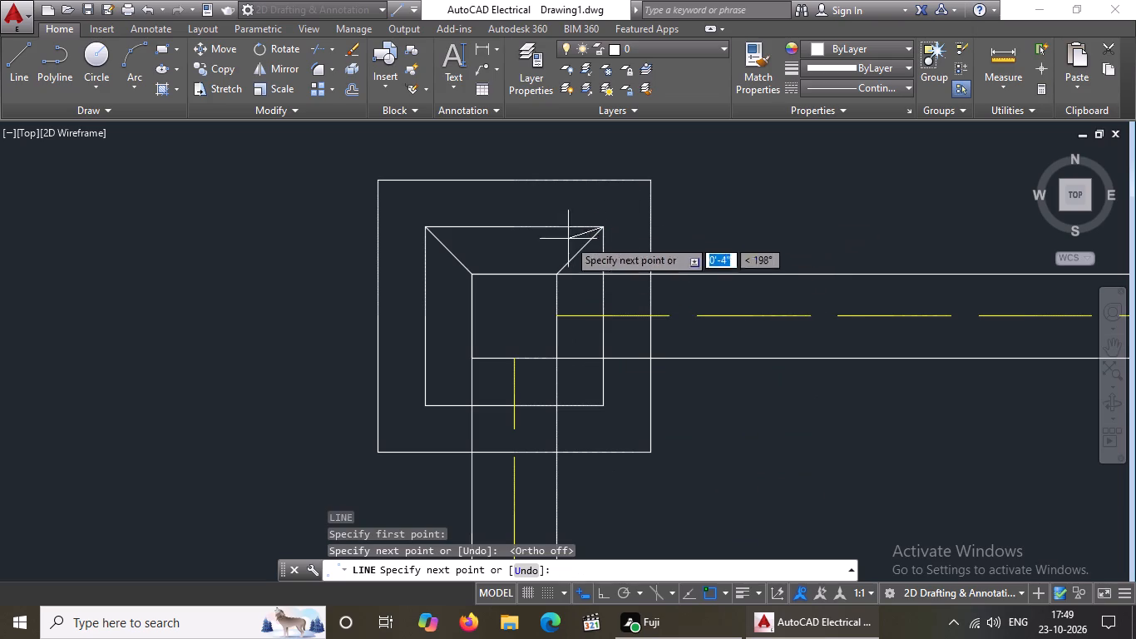
pyautogui.press('Escape')
# Draw diagonal lines about 7" long joining the middle and inner squares' lower-left and lower-right corners at the plan's top-left junction.
pyautogui.scroll(-3, 643, 279)
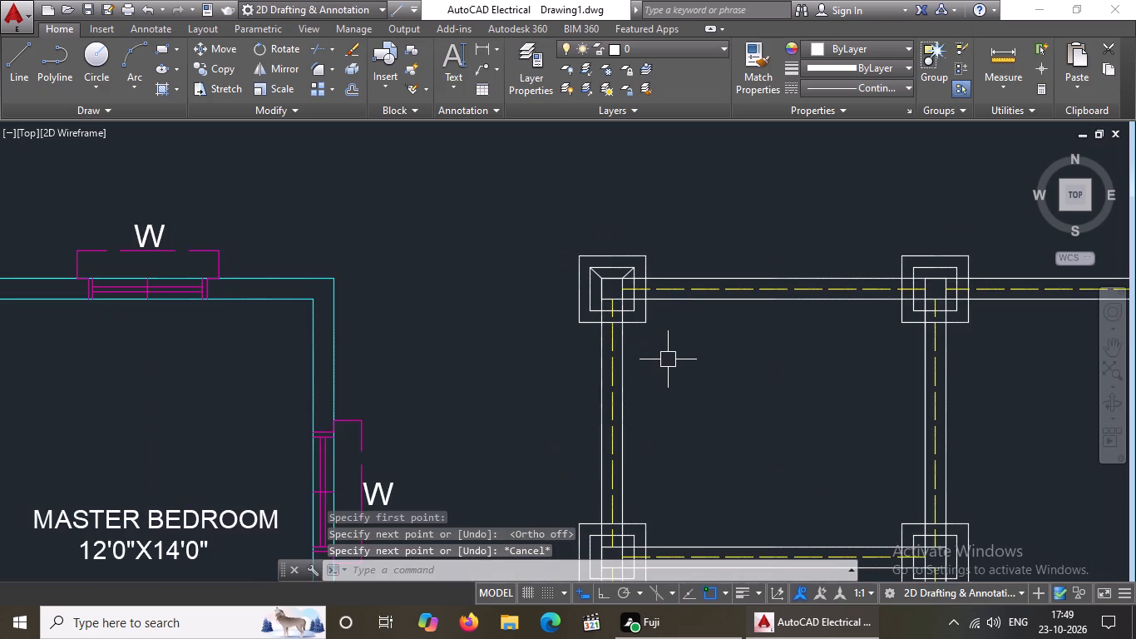
pyautogui.moveTo(671, 350); pyautogui.dragTo(648, 354, button='middle')
pyautogui.press('Escape')
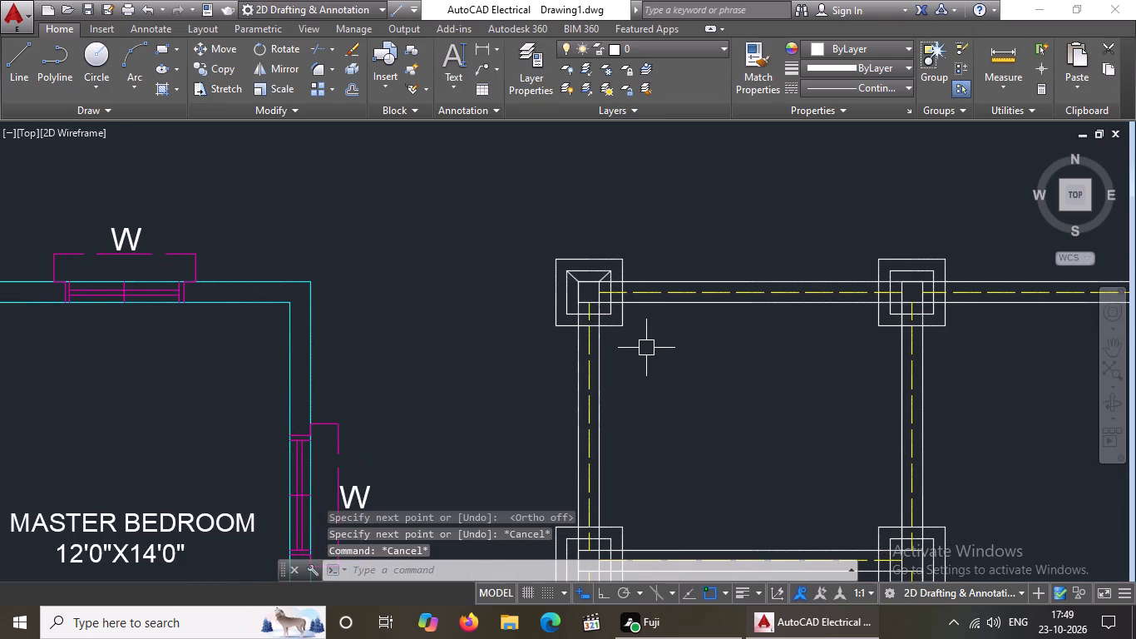
pyautogui.press('l')
pyautogui.press('Return')
pyautogui.scroll(3, 607, 324)
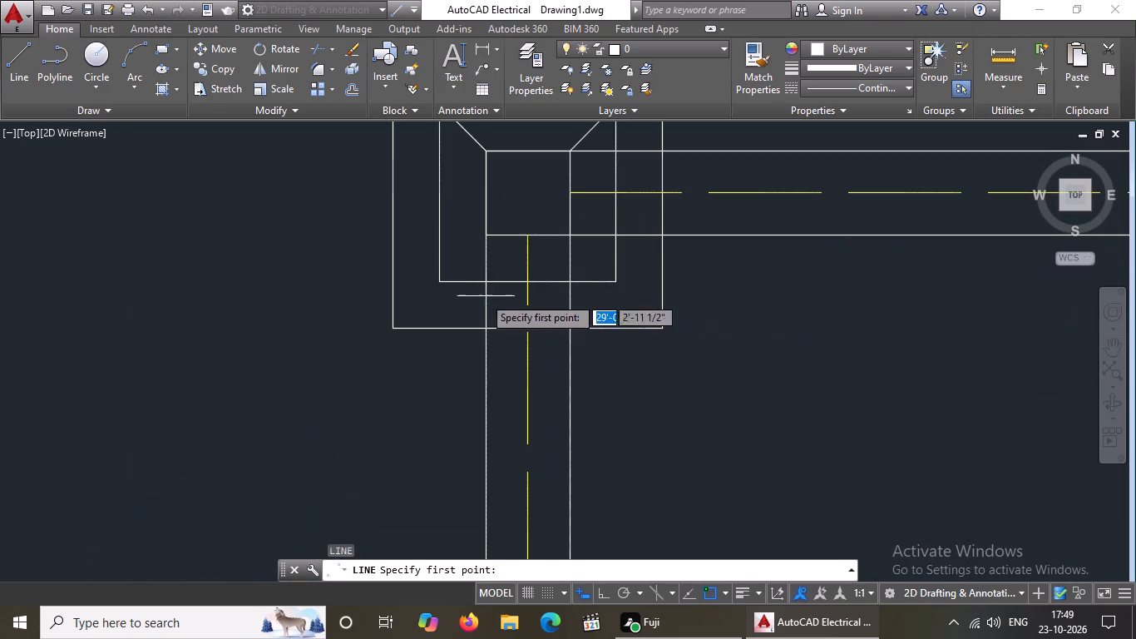
pyautogui.click(440, 282)
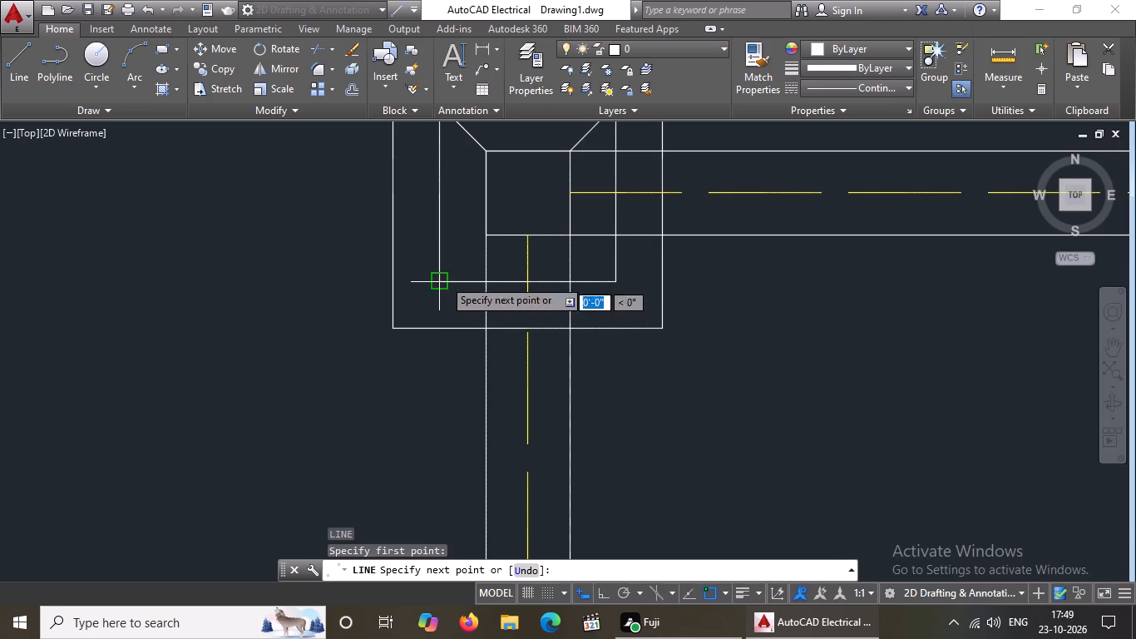
pyautogui.moveTo(487, 234); pyautogui.dragTo(503, 227)
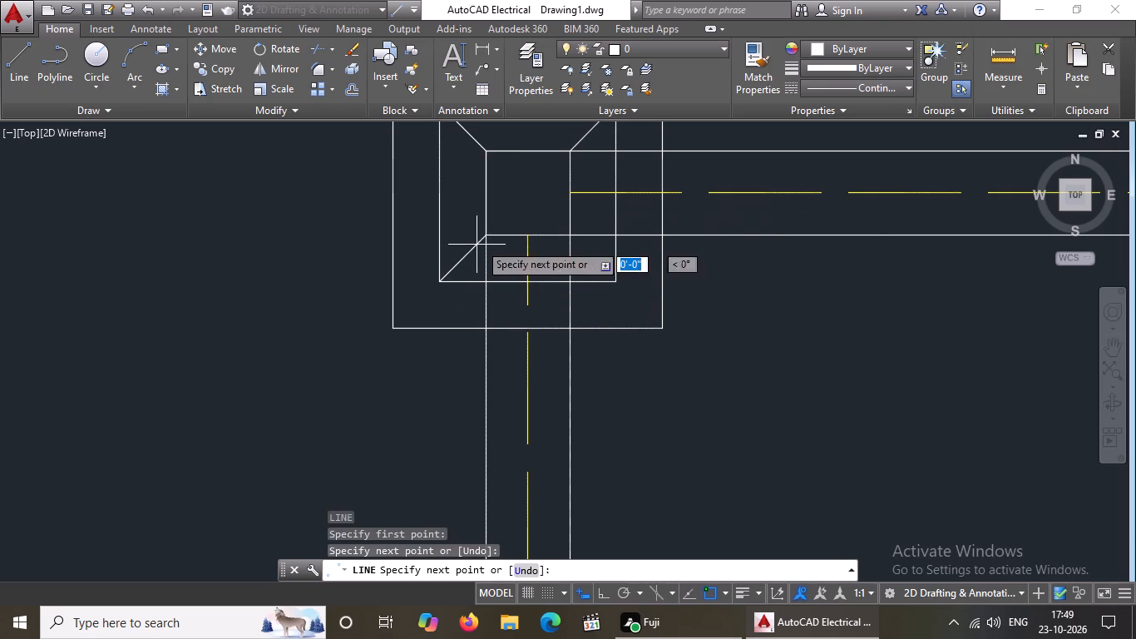
pyautogui.press('Escape')
pyautogui.press('l')
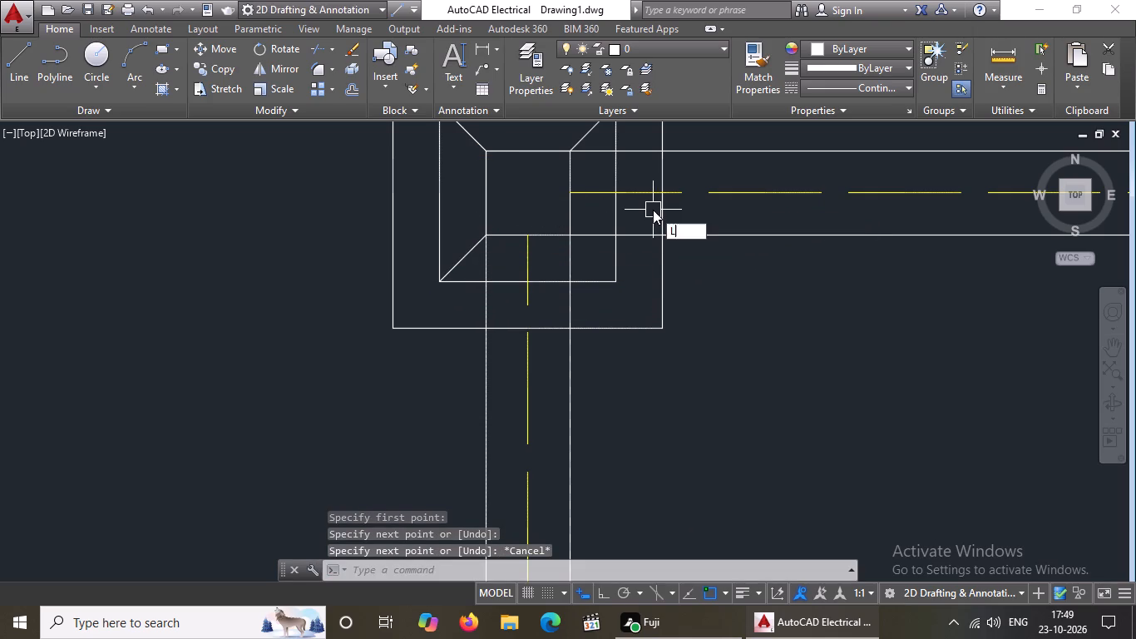
pyautogui.press('Return')
pyautogui.click(570, 232)
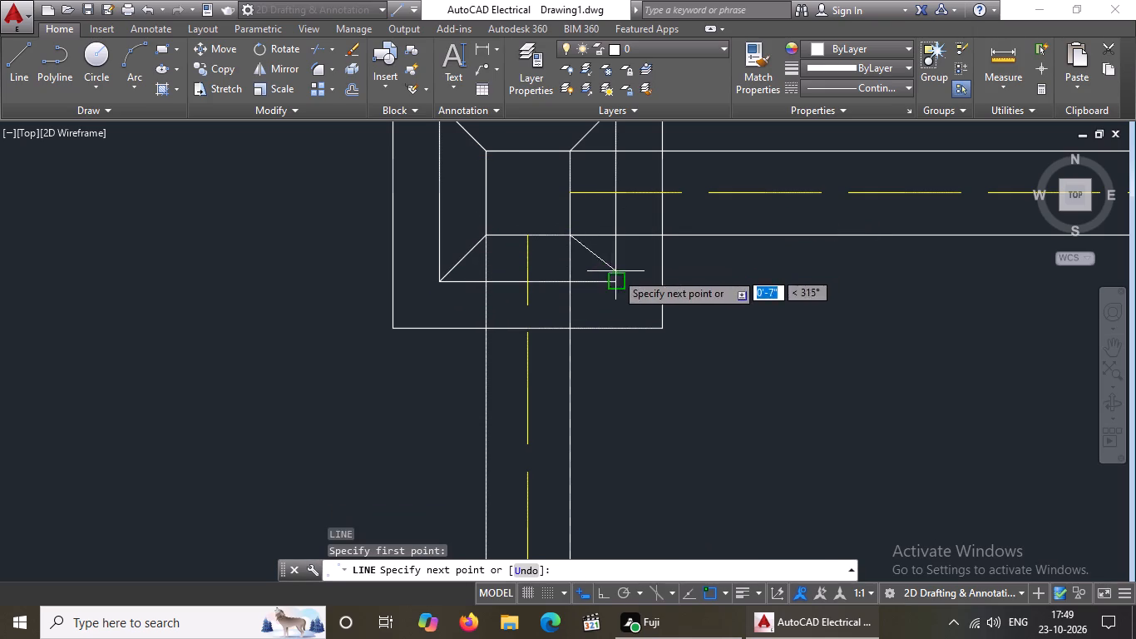
pyautogui.click(613, 275)
pyautogui.press('Escape')
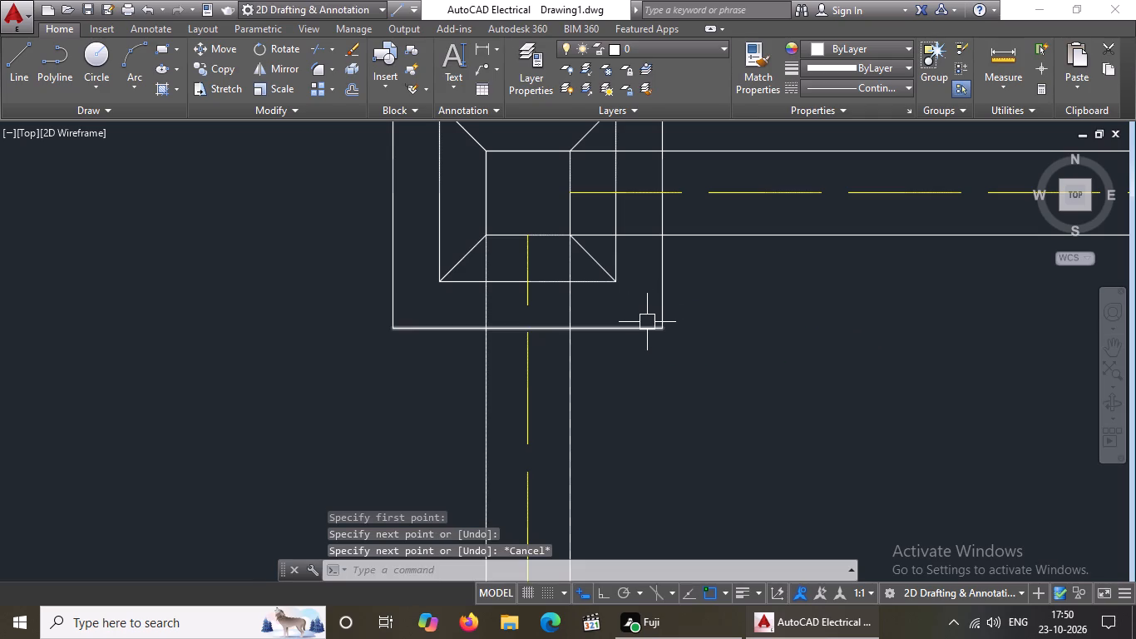
# Draw diagonal lines joining the middle and inner squares' upper-left and upper-right corners at the middle junction of the plan's top wall.
pyautogui.press('l')
pyautogui.press('Return')
pyautogui.scroll(-3, 664, 308)
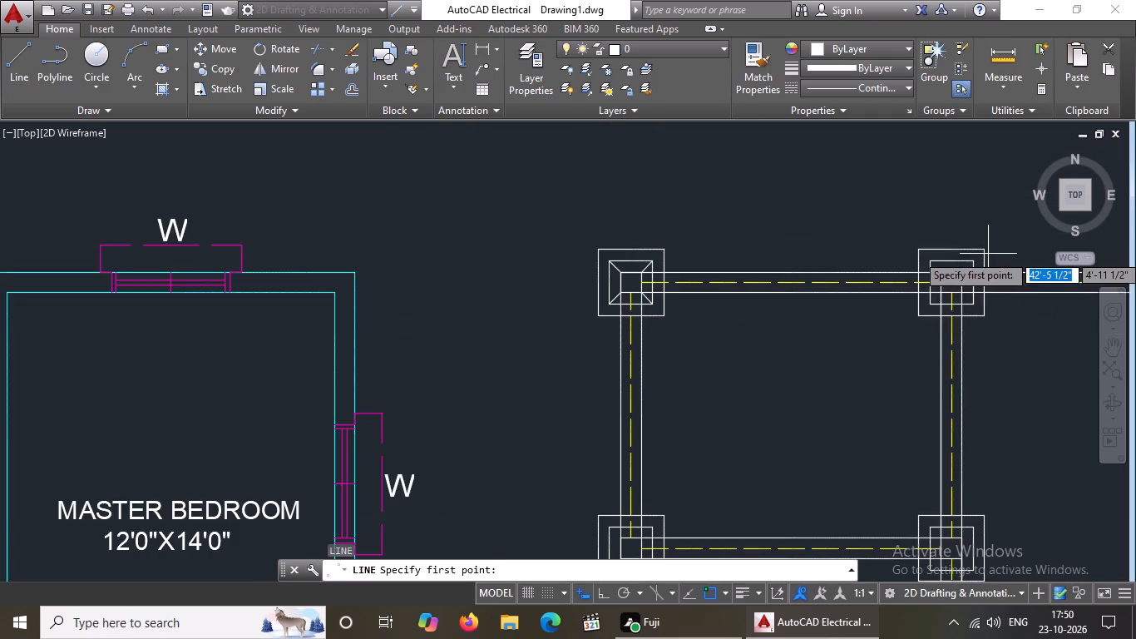
pyautogui.scroll(2, 989, 254)
pyautogui.scroll(-1, 966, 264)
pyautogui.scroll(3, 930, 279)
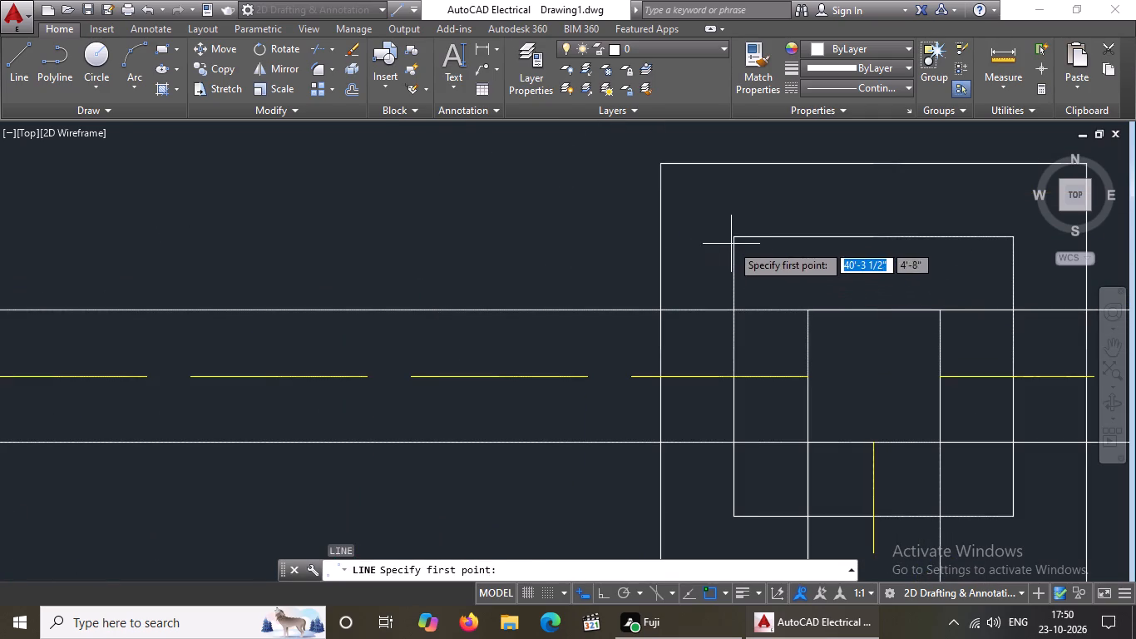
pyautogui.click(736, 237)
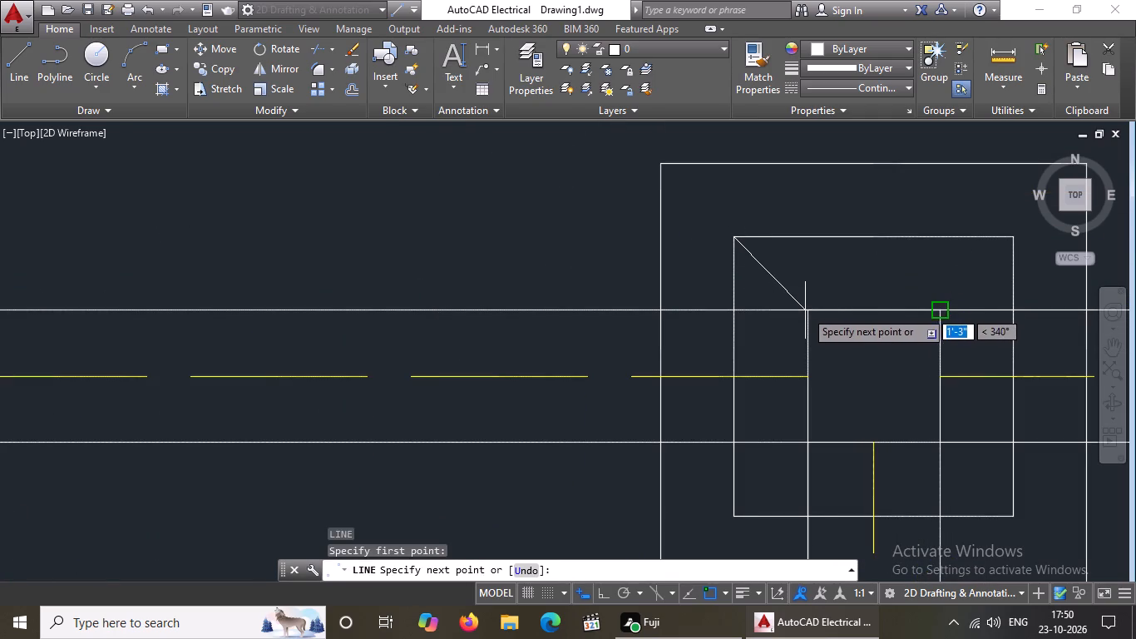
pyautogui.click(808, 311)
pyautogui.press('Escape')
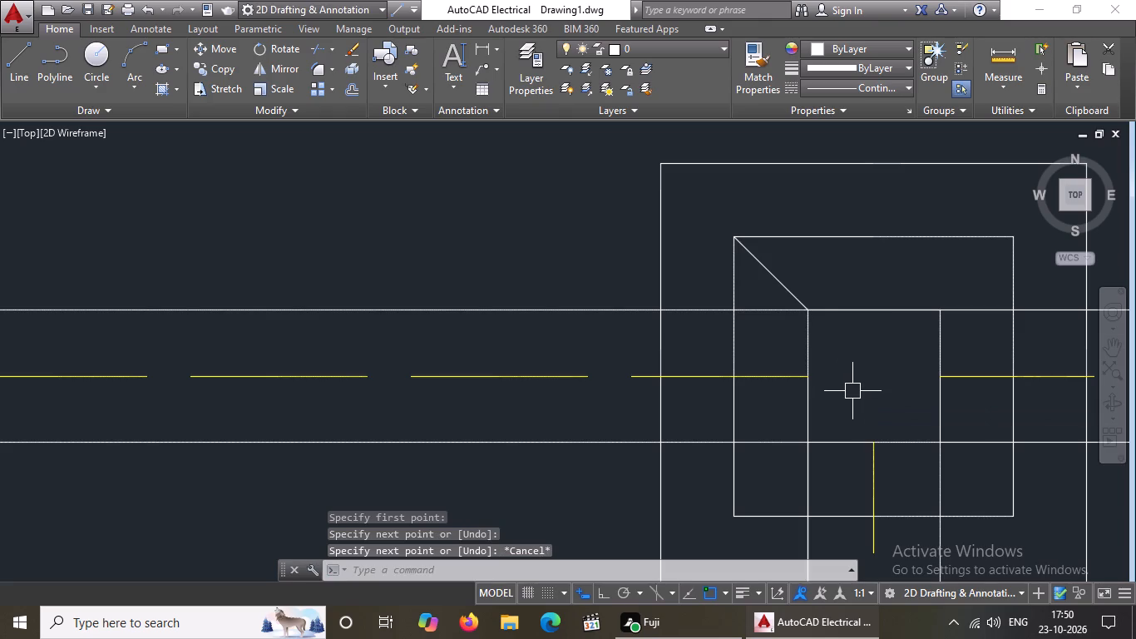
pyautogui.scroll(-3, 858, 390)
pyautogui.press('l')
pyautogui.press('Return')
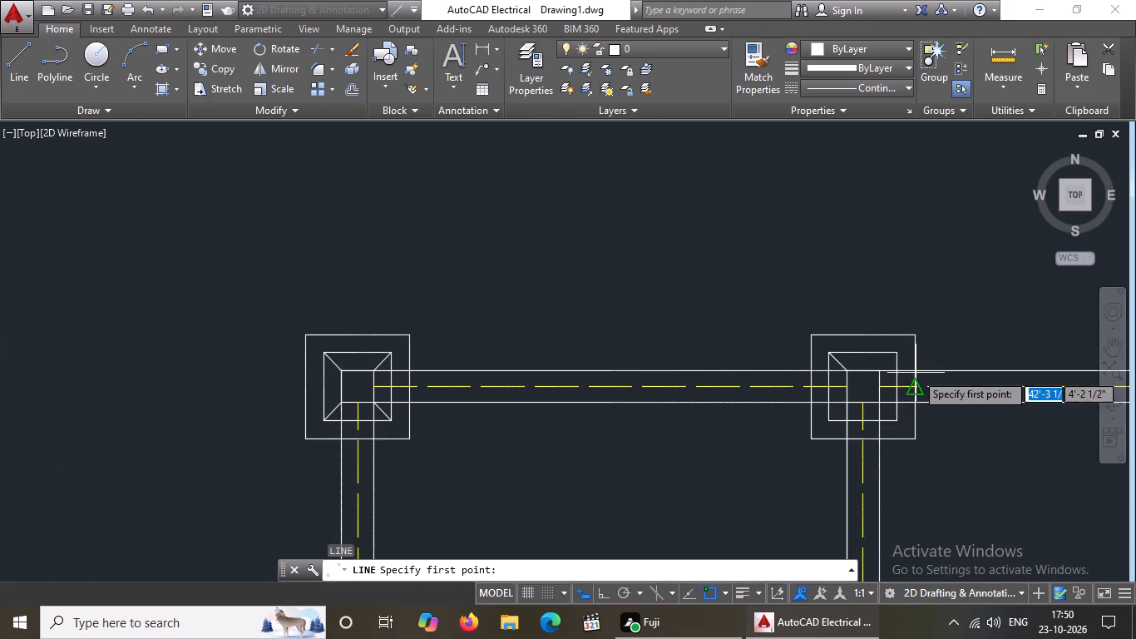
pyautogui.scroll(2, 897, 371)
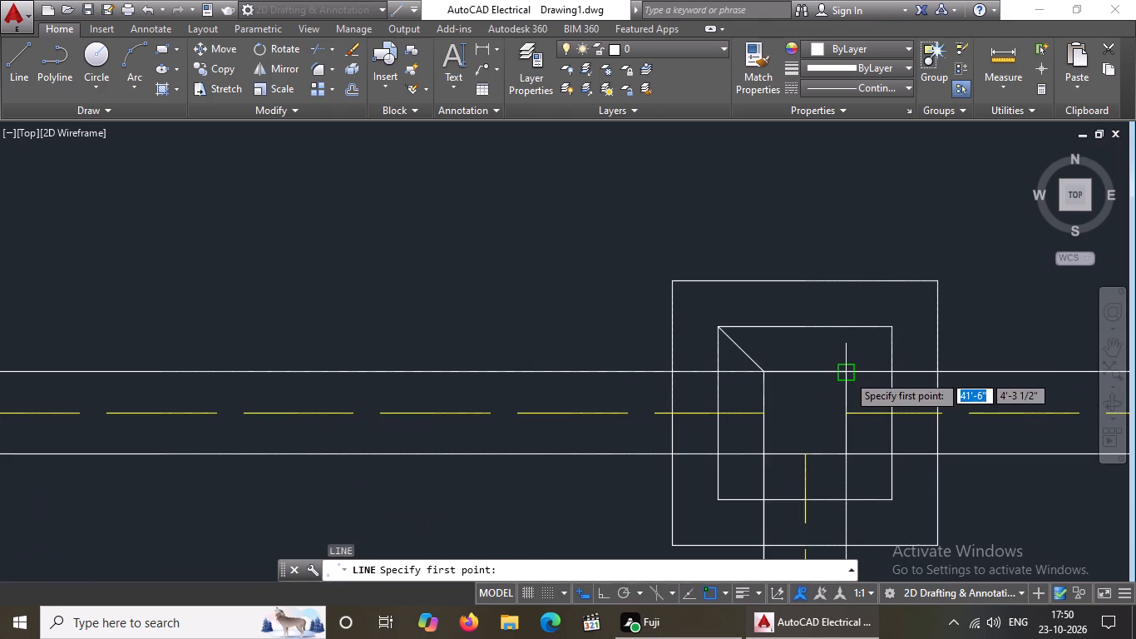
pyautogui.click(847, 374)
pyautogui.click(890, 330)
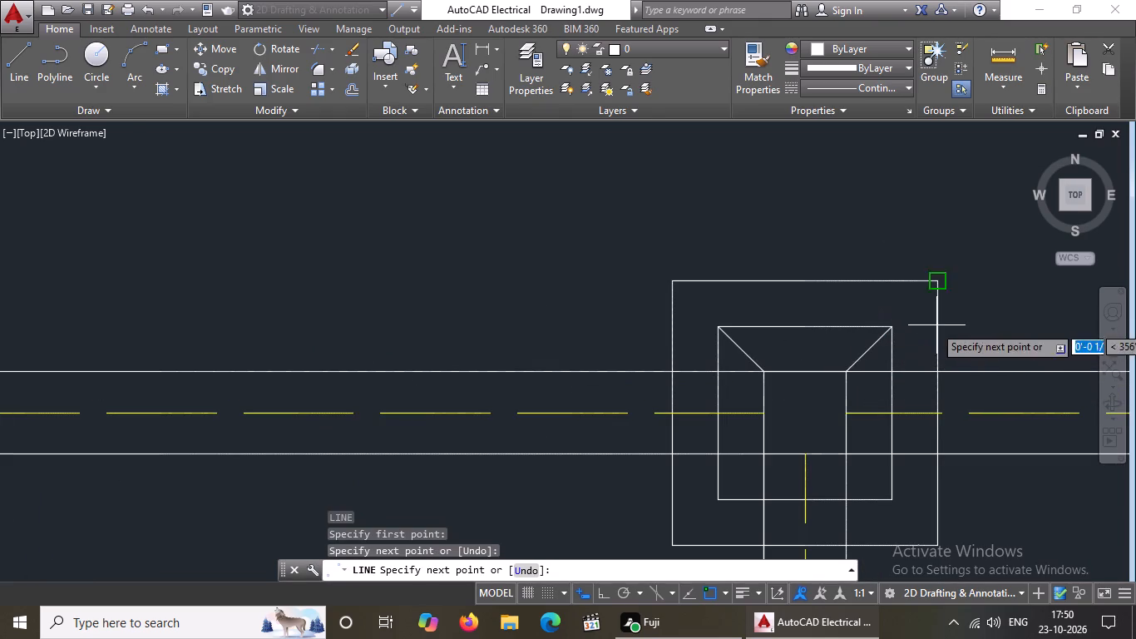
pyautogui.press('Return')
# Draw diagonal lines joining the inner and middle squares' lower-right and lower-left corners at the top wall's middle junction.
pyautogui.press('l')
pyautogui.press('Return')
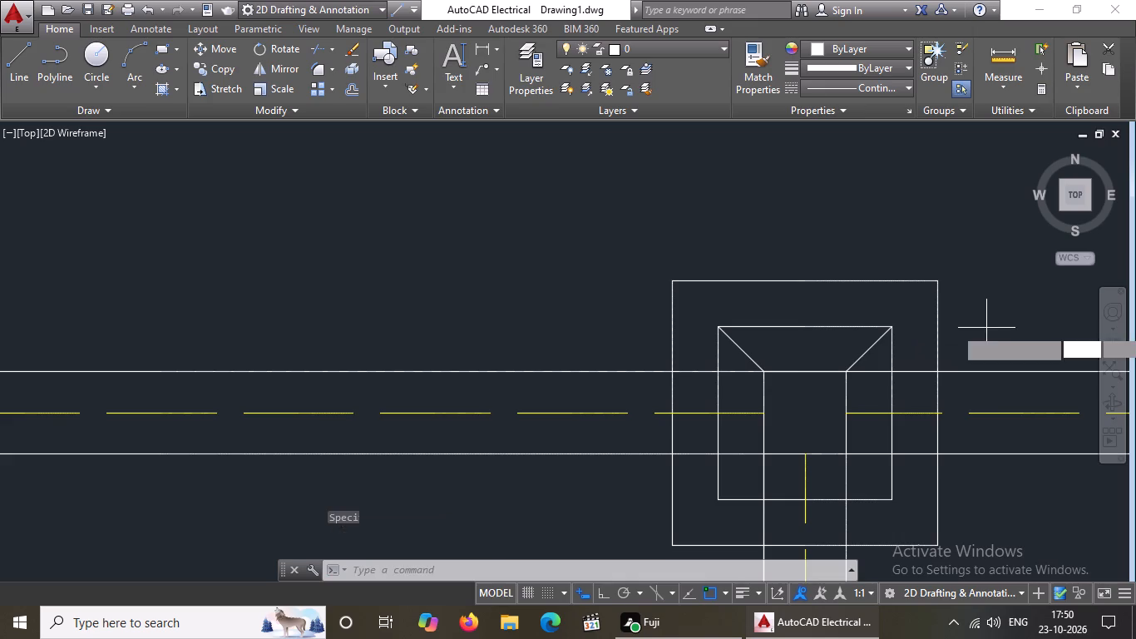
pyautogui.click(842, 452)
pyautogui.click(893, 502)
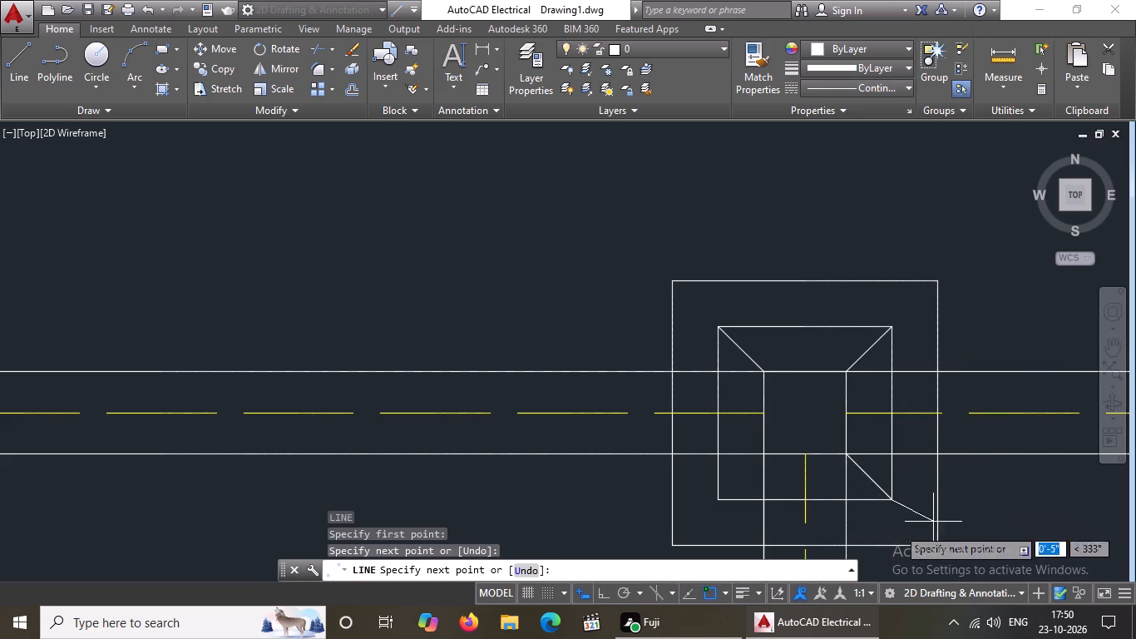
pyautogui.press('Return')
pyautogui.press('l')
pyautogui.press('Return')
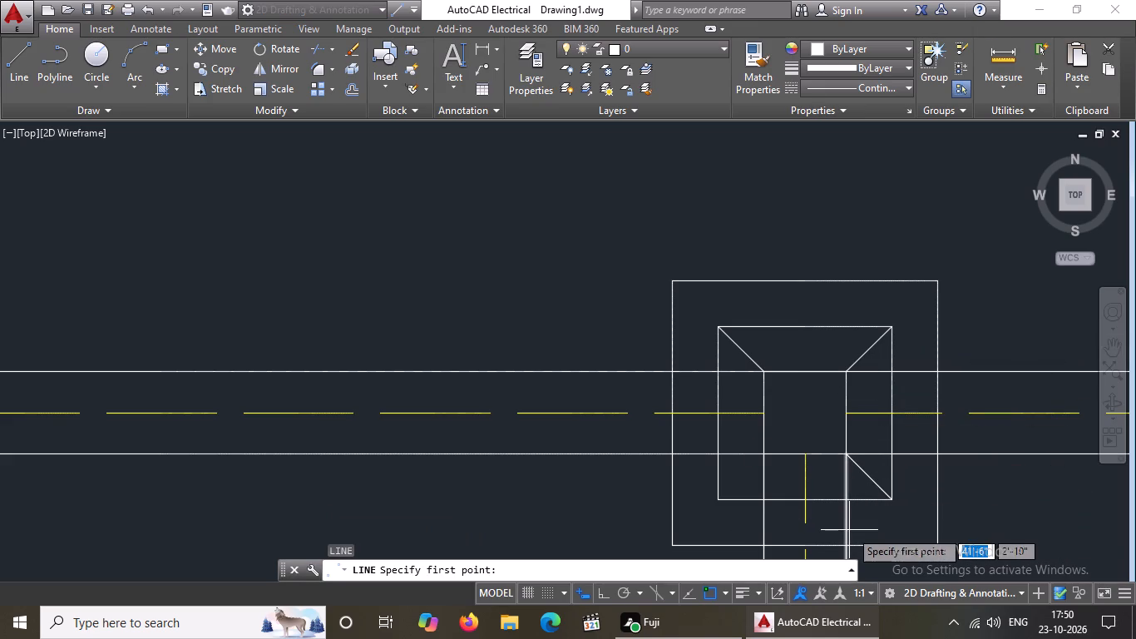
pyautogui.click(721, 498)
pyautogui.moveTo(768, 452); pyautogui.dragTo(776, 445)
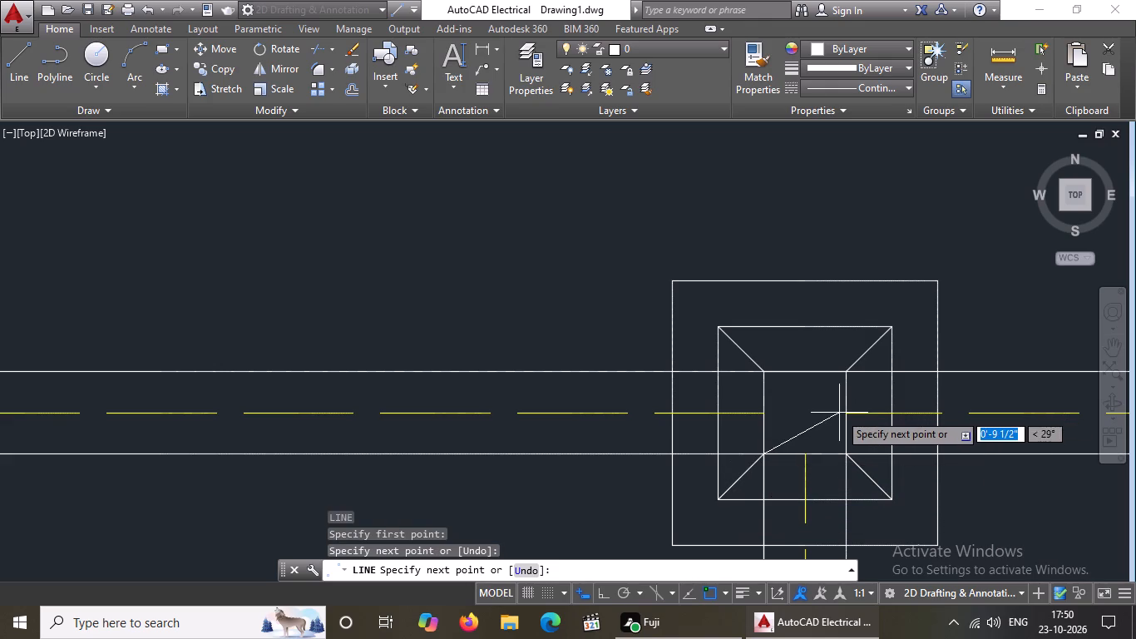
pyautogui.press('Return')
# Draw diagonal lines about 7" long joining the middle and inner squares' lower-left and upper-left corners at the plan's top-right junction.
pyautogui.scroll(-4, 849, 418)
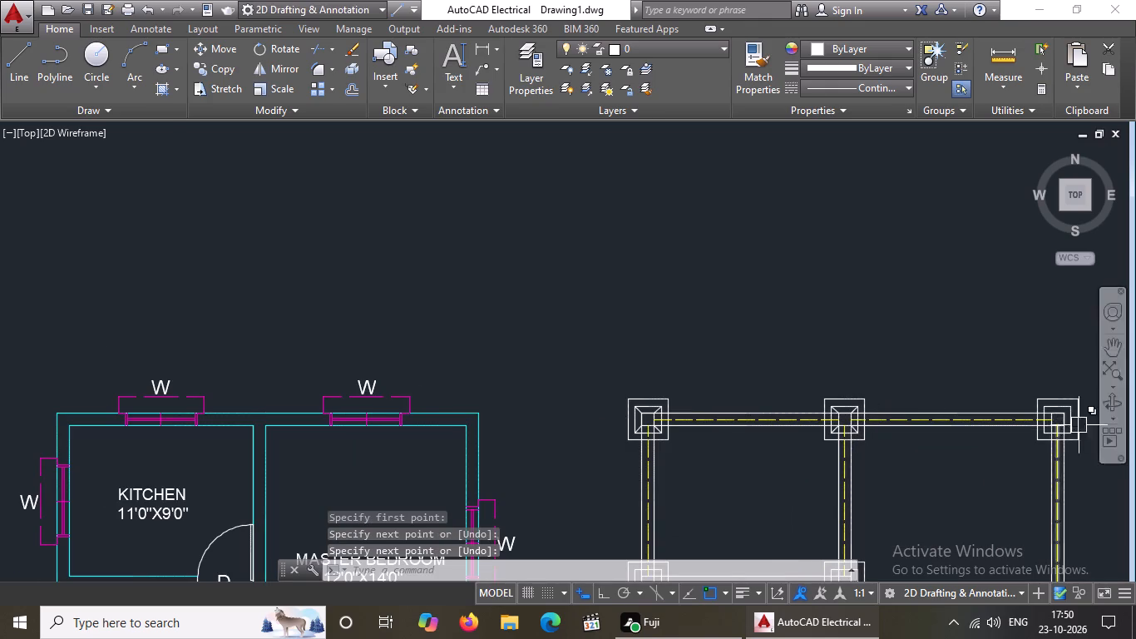
pyautogui.scroll(5, 1087, 424)
pyautogui.scroll(-3, 1047, 451)
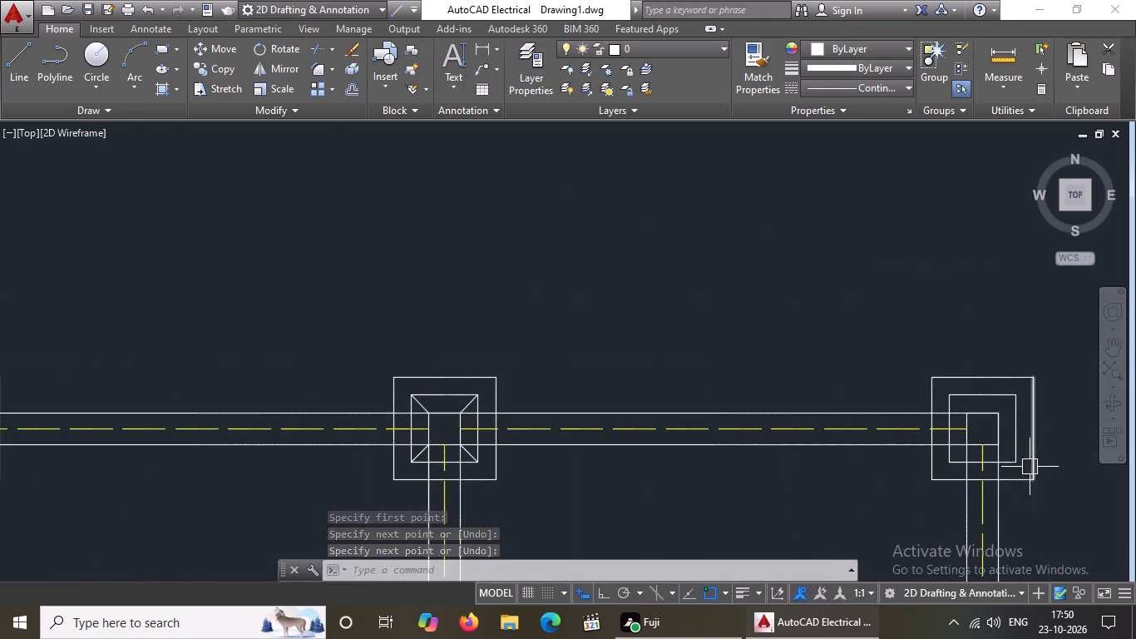
pyautogui.scroll(2, 1020, 467)
pyautogui.press('l')
pyautogui.press('Return')
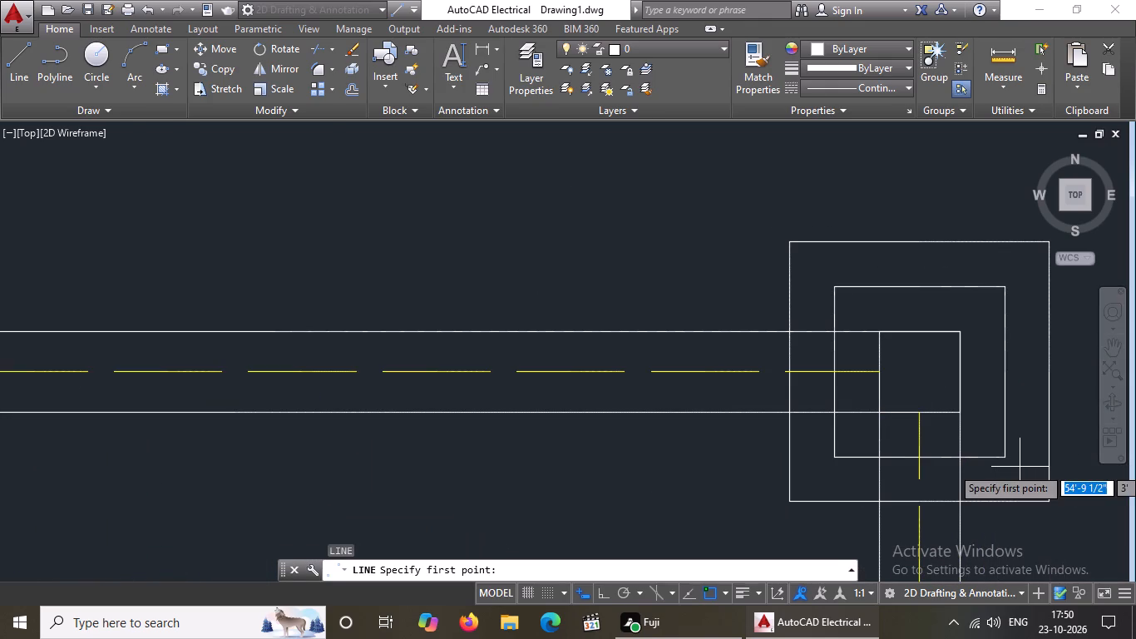
pyautogui.click(834, 453)
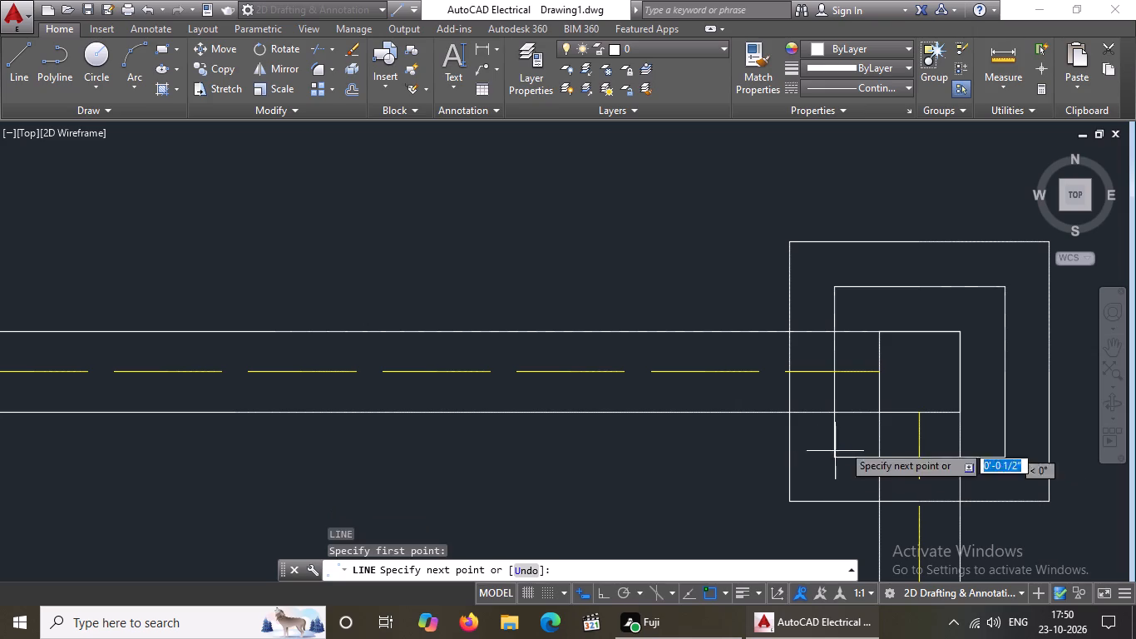
pyautogui.click(882, 411)
pyautogui.press('Return')
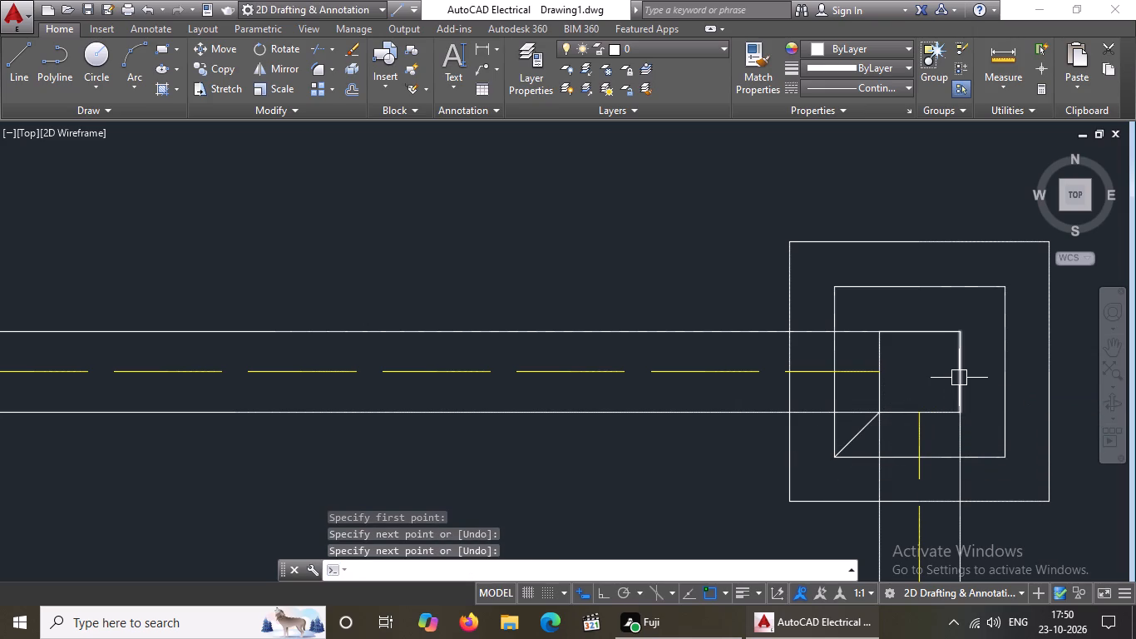
pyautogui.press('l')
pyautogui.press('Return')
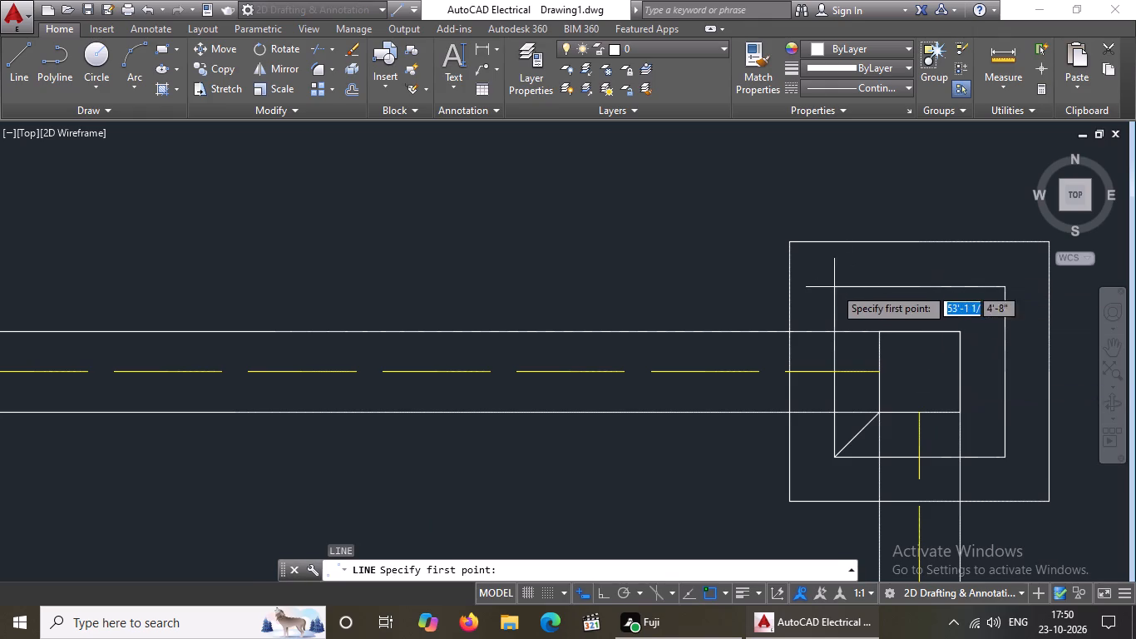
pyautogui.click(833, 289)
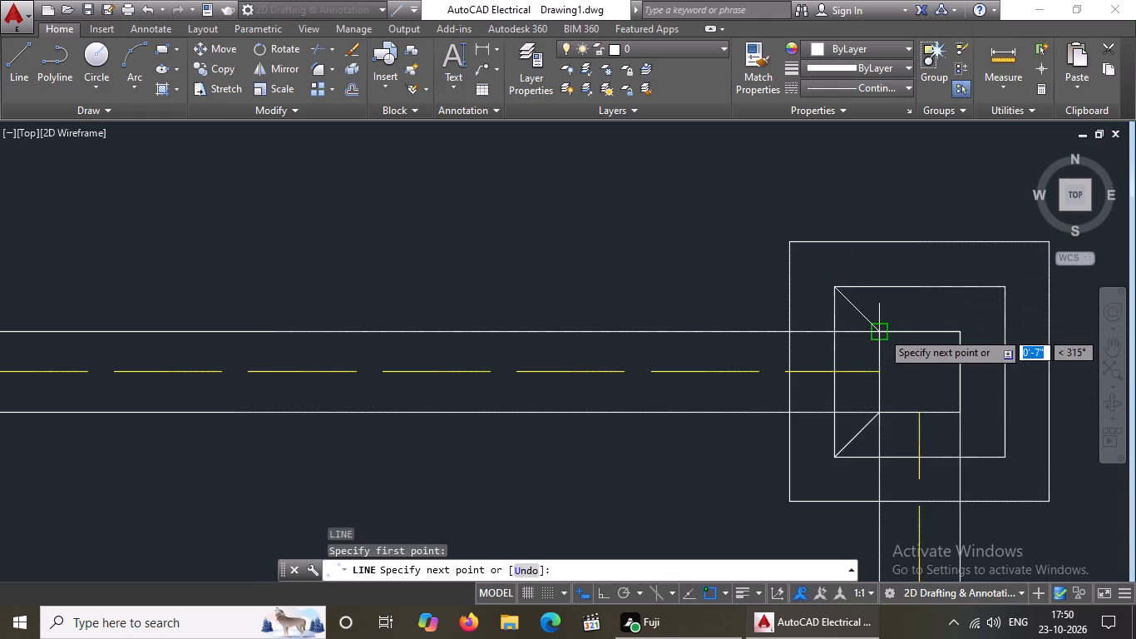
pyautogui.moveTo(882, 330); pyautogui.dragTo(884, 342)
pyautogui.press('Return')
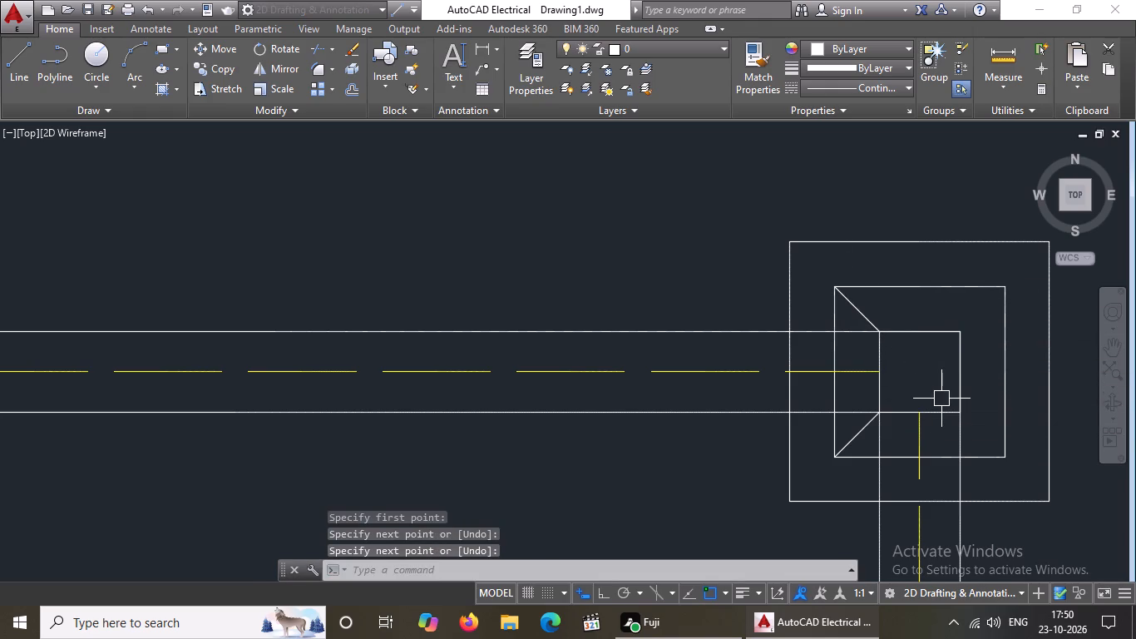
# Draw a diagonal line joining the upper-right corners of the inner and middle squares at the plan's top-right junction.
pyautogui.press('l')
pyautogui.press('Return')
pyautogui.scroll(2, 964, 384)
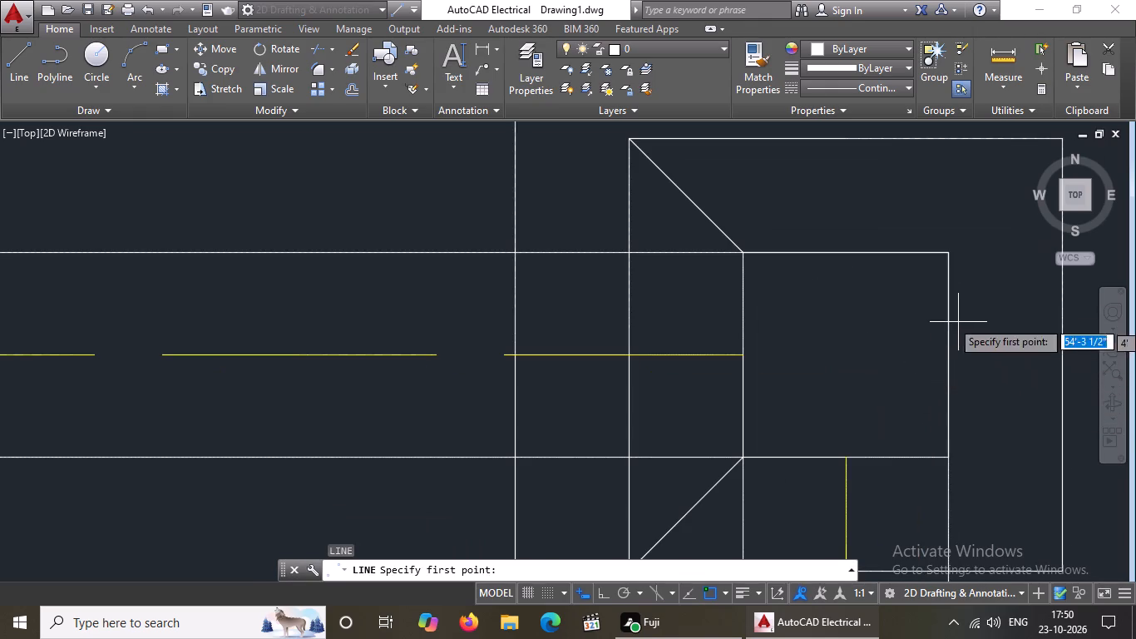
pyautogui.click(946, 255)
pyautogui.scroll(-3, 950, 245)
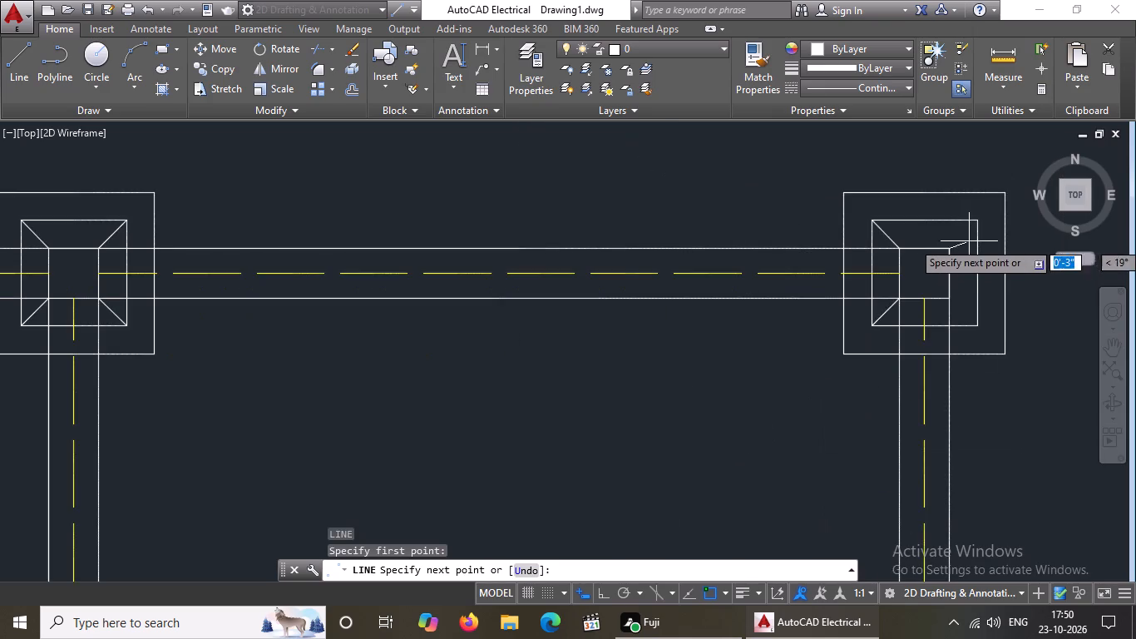
pyautogui.scroll(3, 974, 220)
pyautogui.click(981, 222)
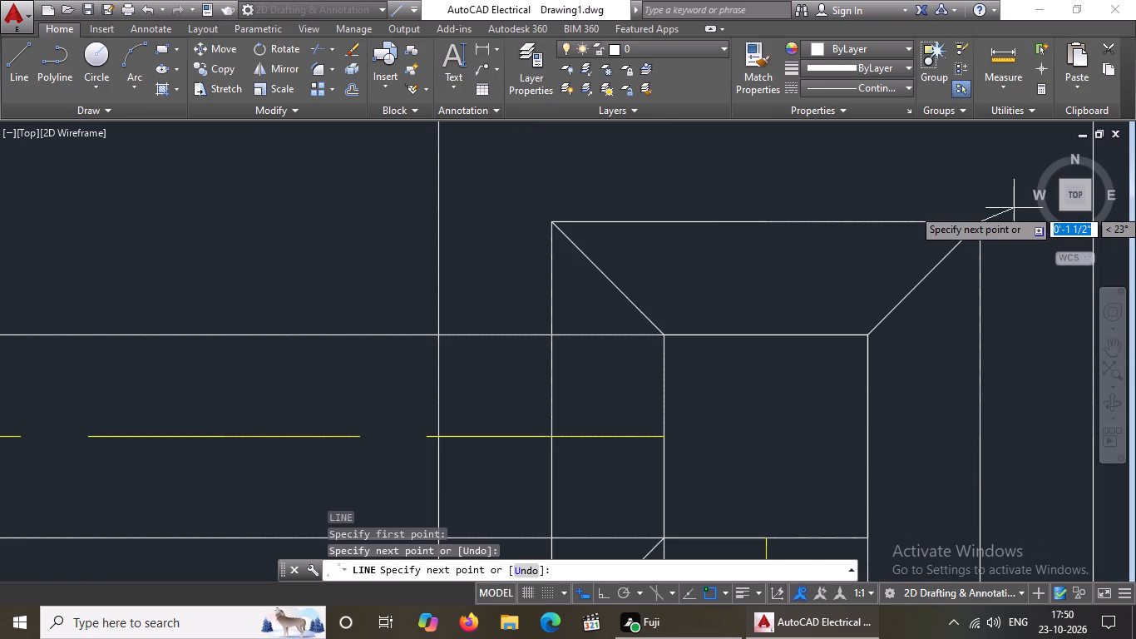
pyautogui.press('Return')
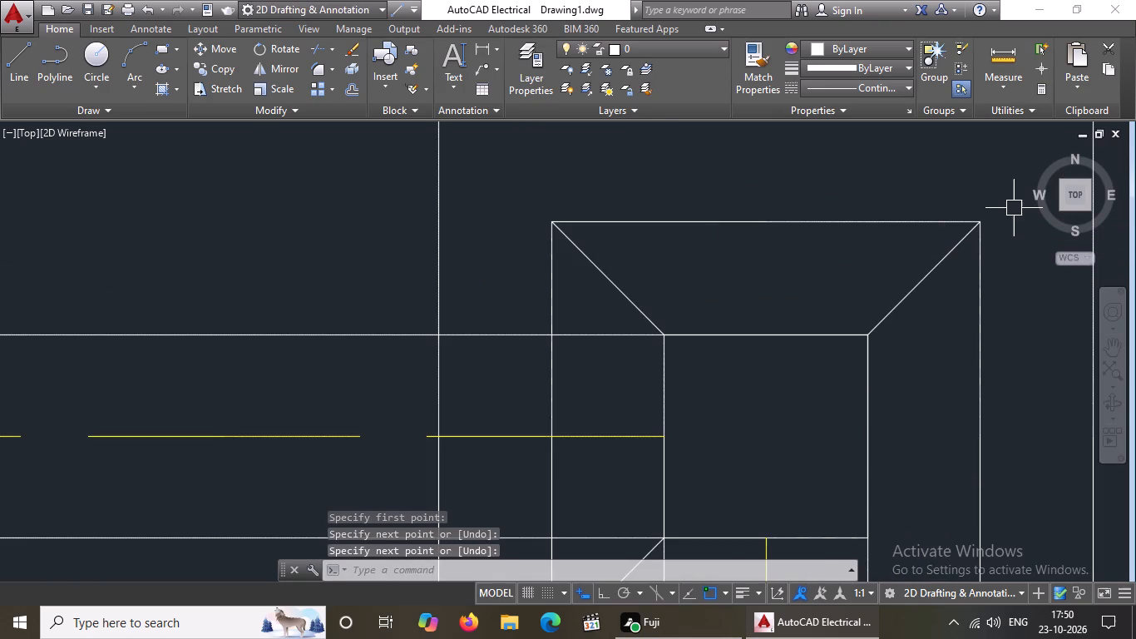
# Draw a diagonal line about 7" long joining the lower-right corners of the inner and middle squares at the plan's top-right junction.
pyautogui.press('l')
pyautogui.press('Return')
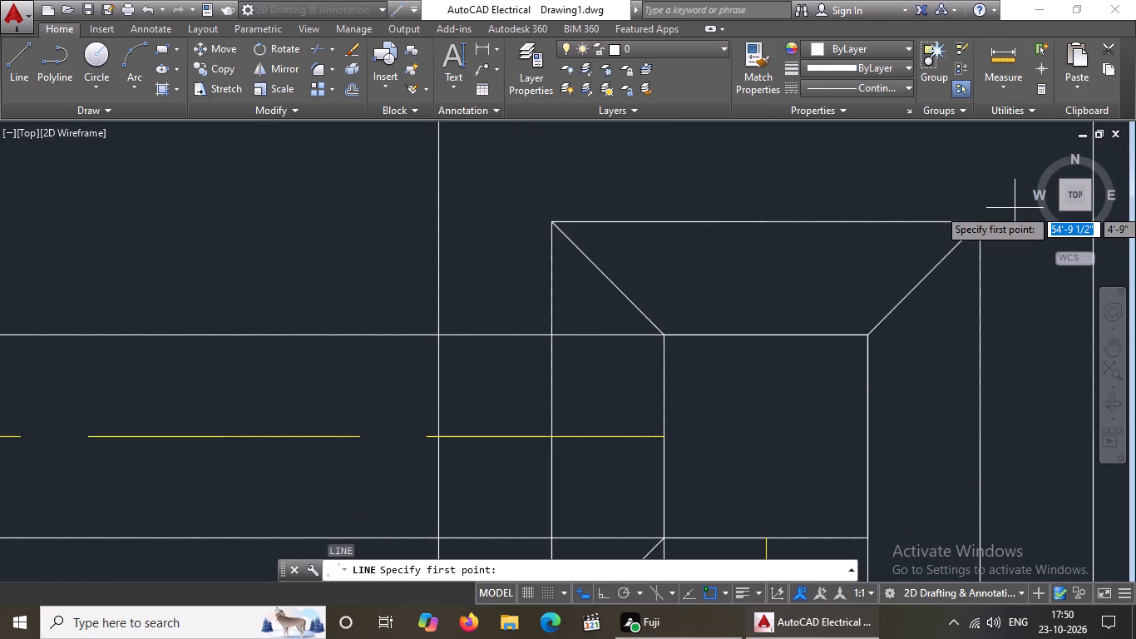
pyautogui.scroll(-3, 975, 341)
pyautogui.scroll(2, 968, 414)
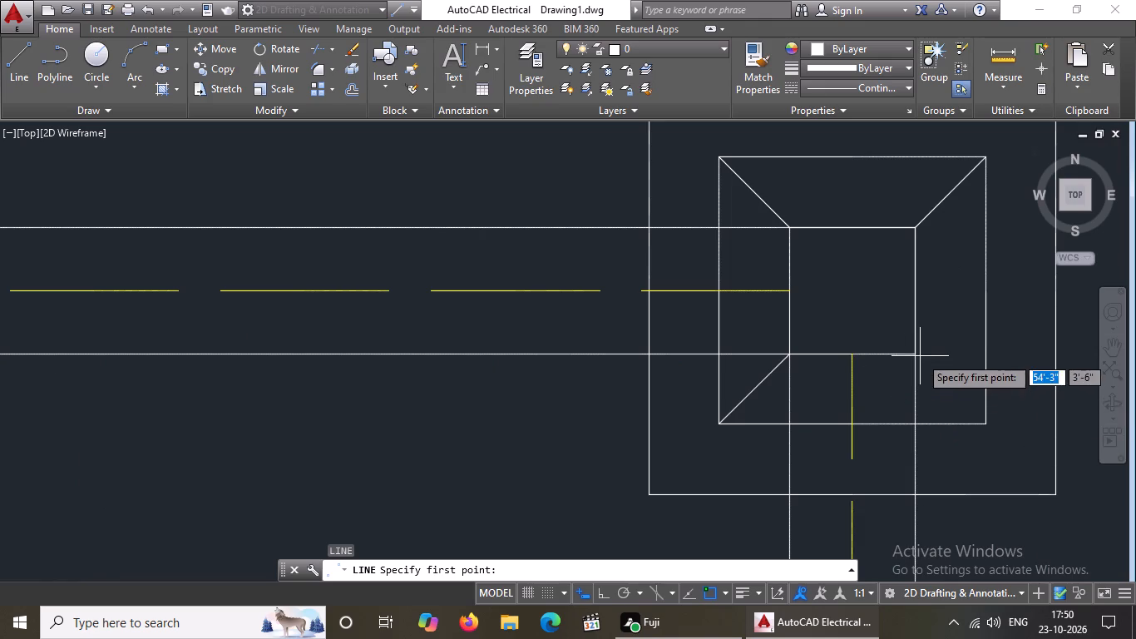
pyautogui.click(914, 352)
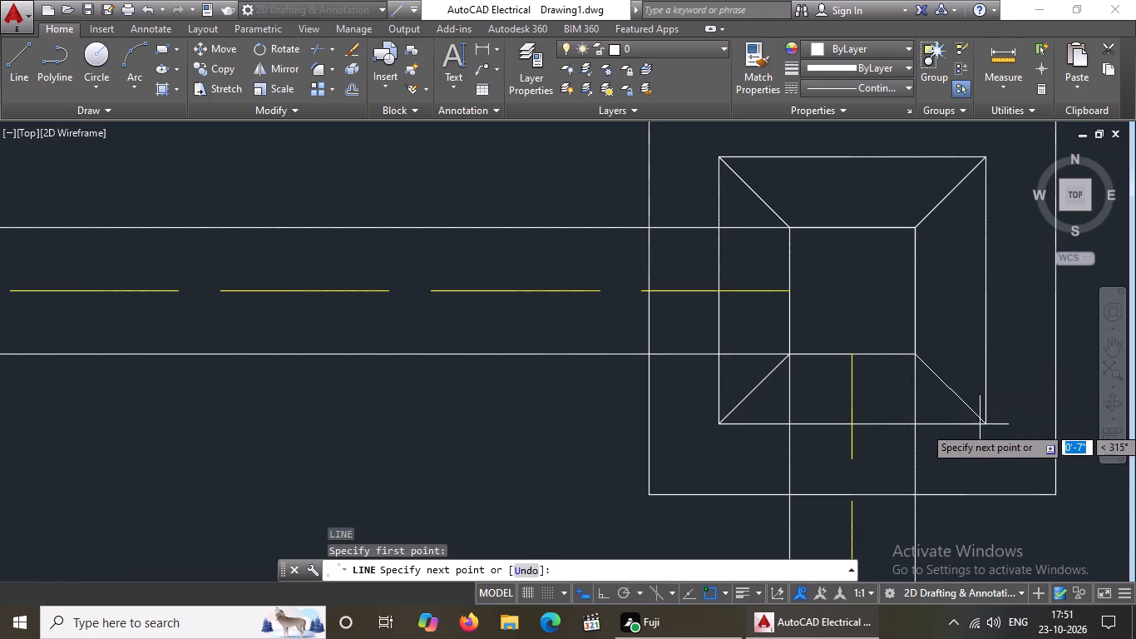
pyautogui.click(985, 422)
pyautogui.scroll(-4, 986, 421)
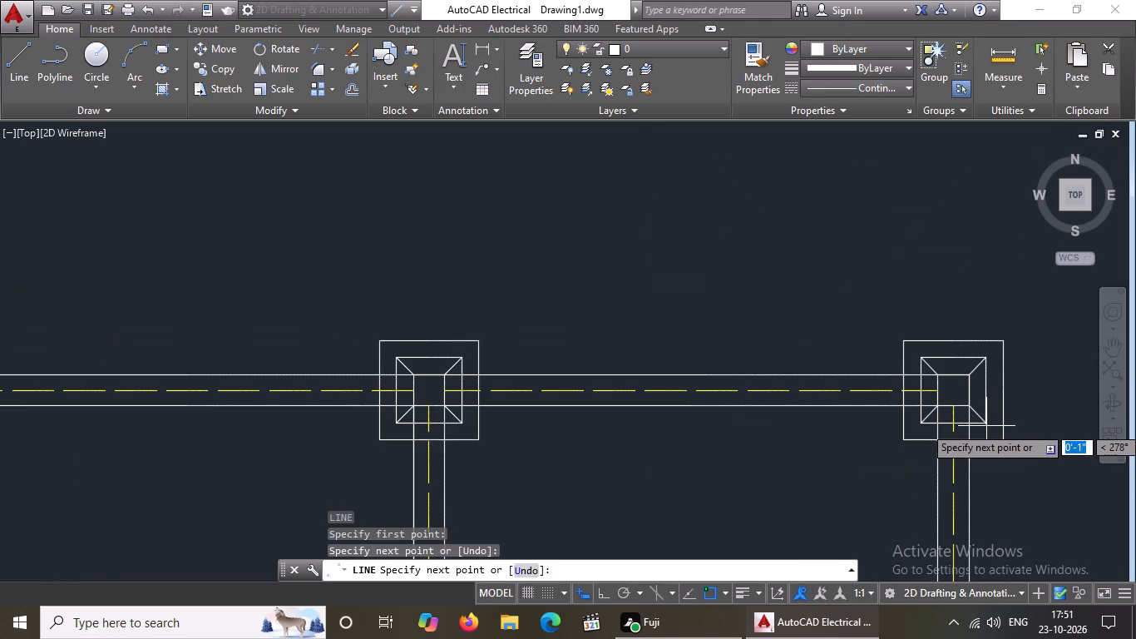
pyautogui.press('Return')
# Draw diagonal lines joining the middle and inner squares' upper-left and upper-right corners at the left wall's junction below the top-left one.
pyautogui.scroll(-4, 986, 426)
pyautogui.moveTo(1012, 463); pyautogui.dragTo(953, 394, button='middle')
pyautogui.scroll(3, 756, 456)
pyautogui.scroll(-3, 539, 437)
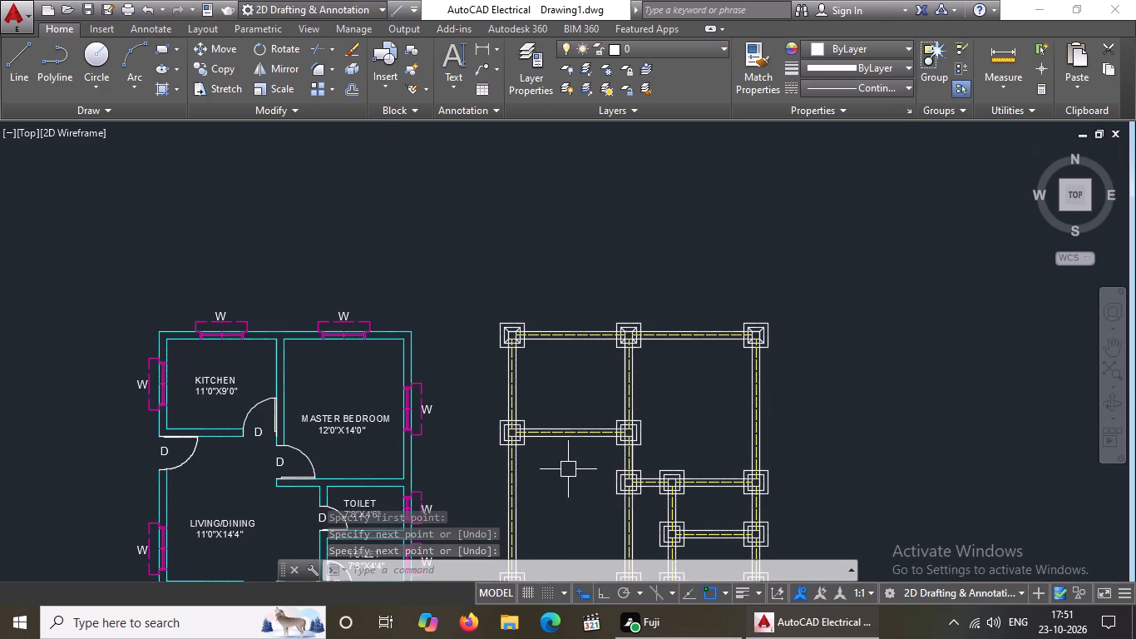
pyautogui.scroll(3, 545, 434)
pyautogui.scroll(2, 377, 424)
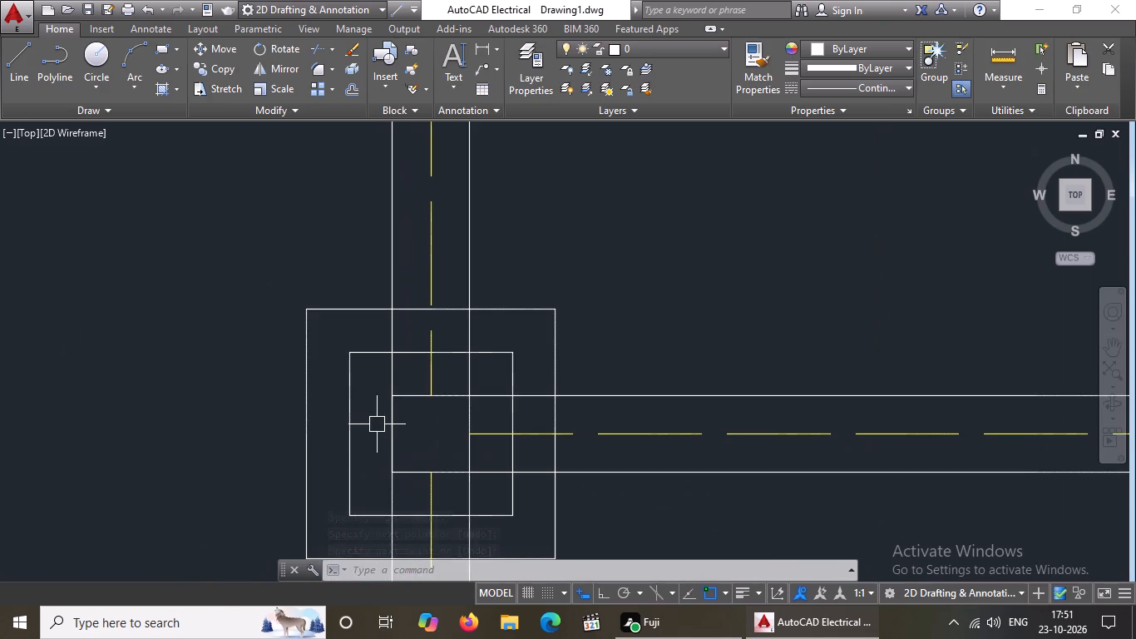
pyautogui.press('l')
pyautogui.press('Return')
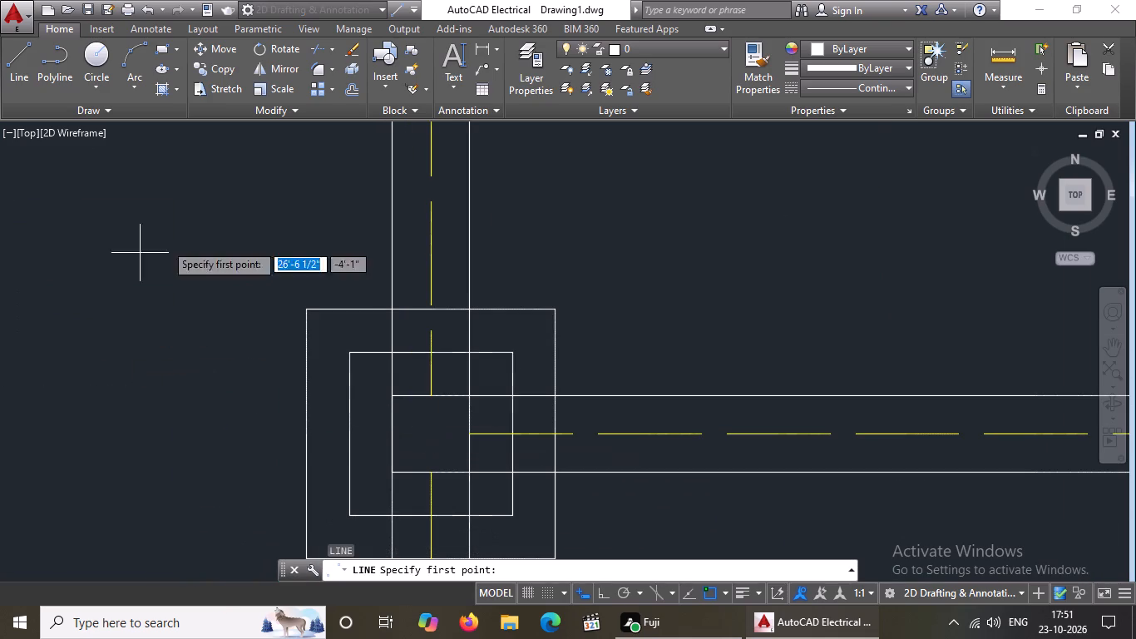
pyautogui.click(352, 352)
pyautogui.moveTo(393, 395); pyautogui.dragTo(436, 412)
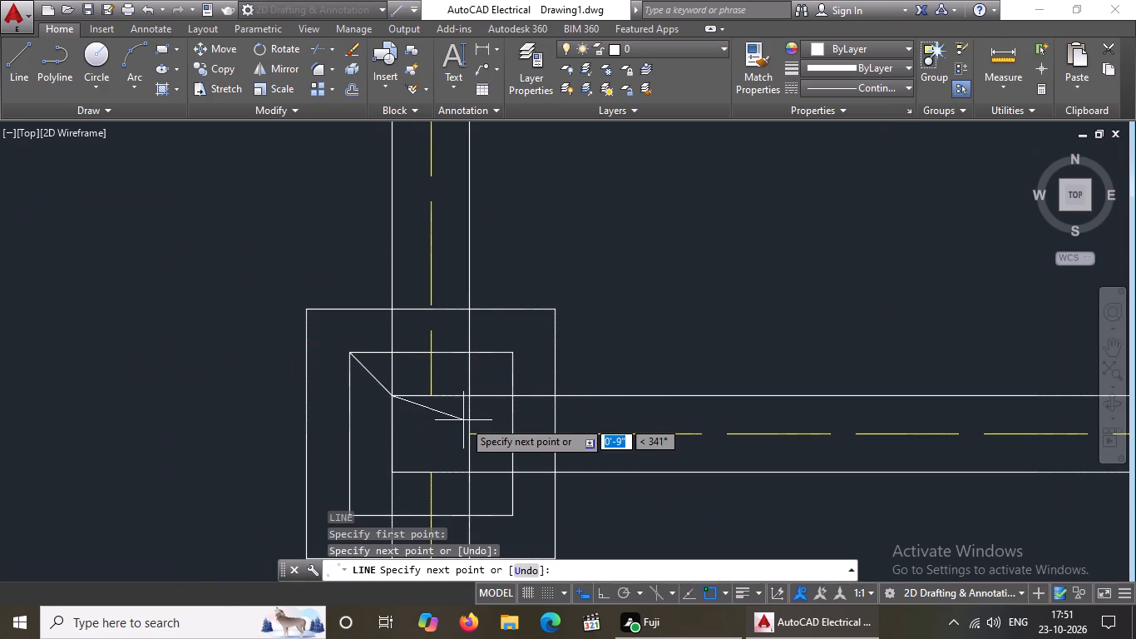
pyautogui.press('Return')
pyautogui.press('l')
pyautogui.press('Return')
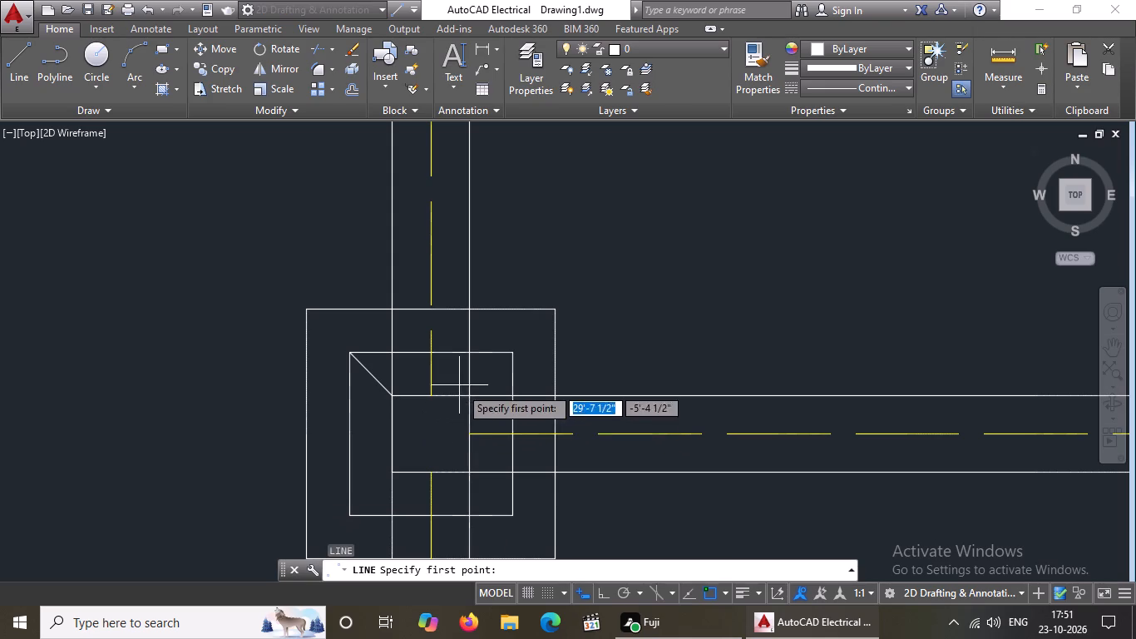
pyautogui.click(467, 399)
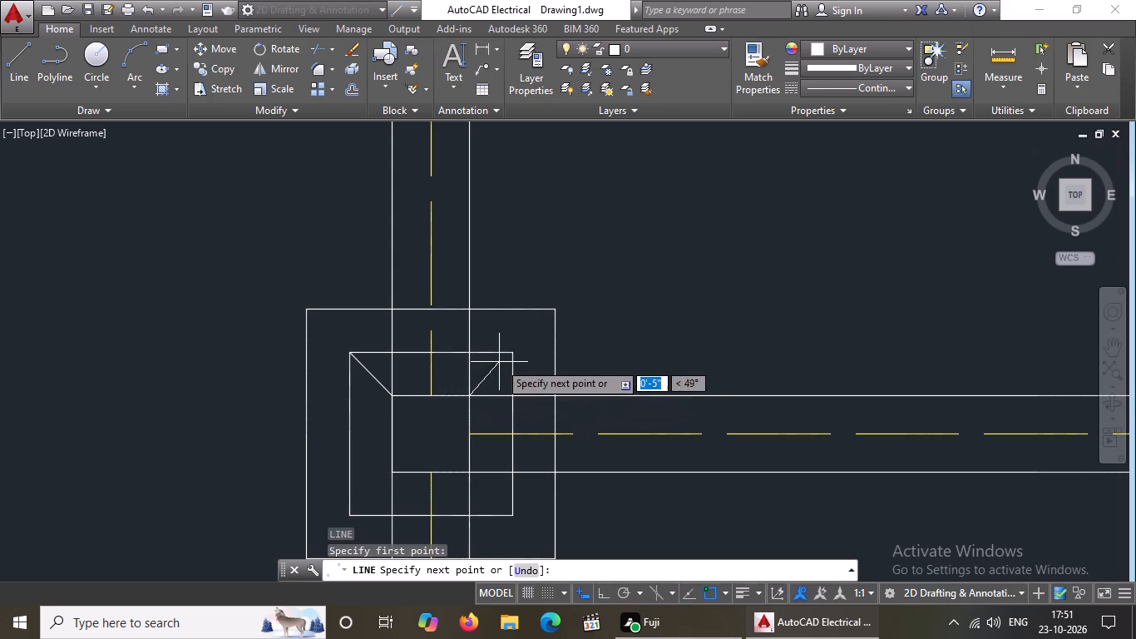
pyautogui.click(512, 355)
pyautogui.press('Return')
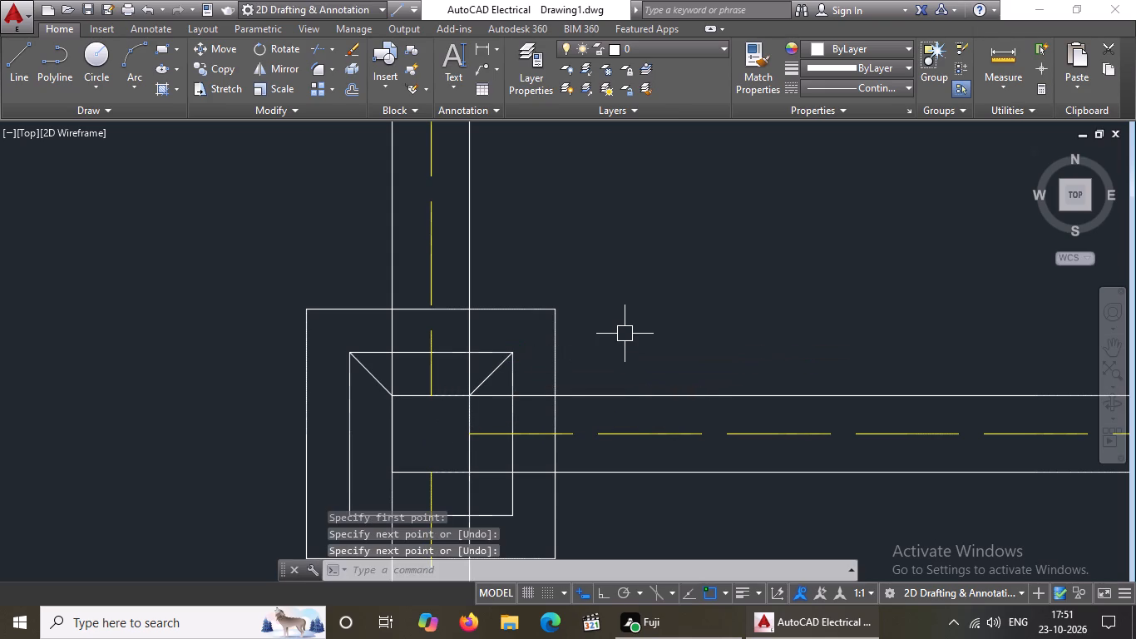
# Draw a diagonal line joining the lower-left corners of the middle and inner squares at the same left-wall junction.
pyautogui.press('l')
pyautogui.press('Return')
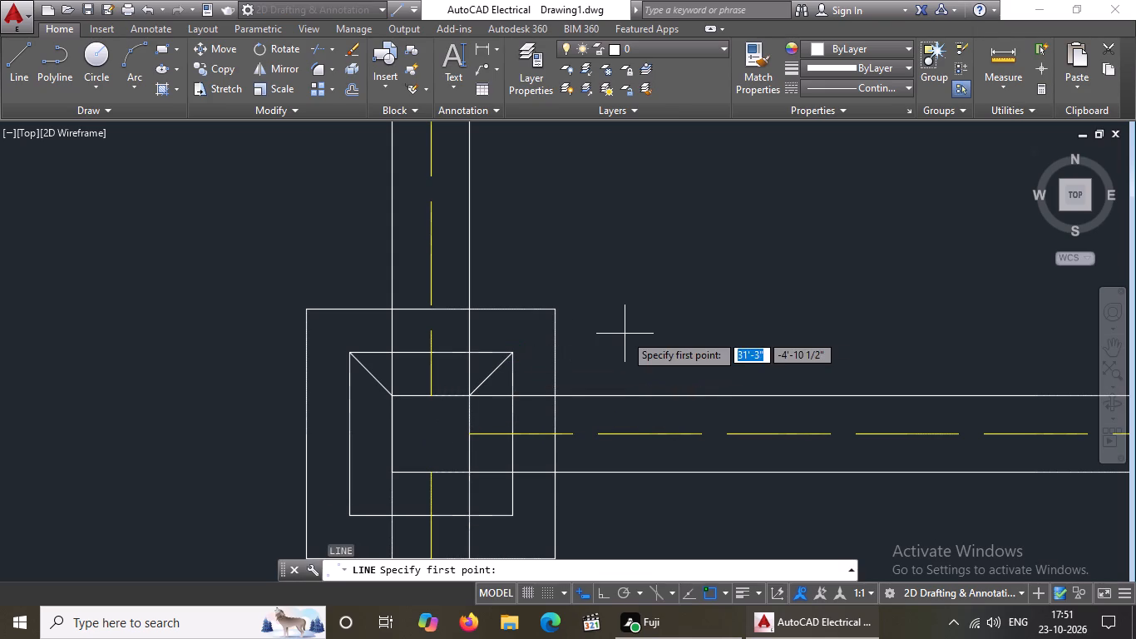
pyautogui.scroll(-3, 603, 356)
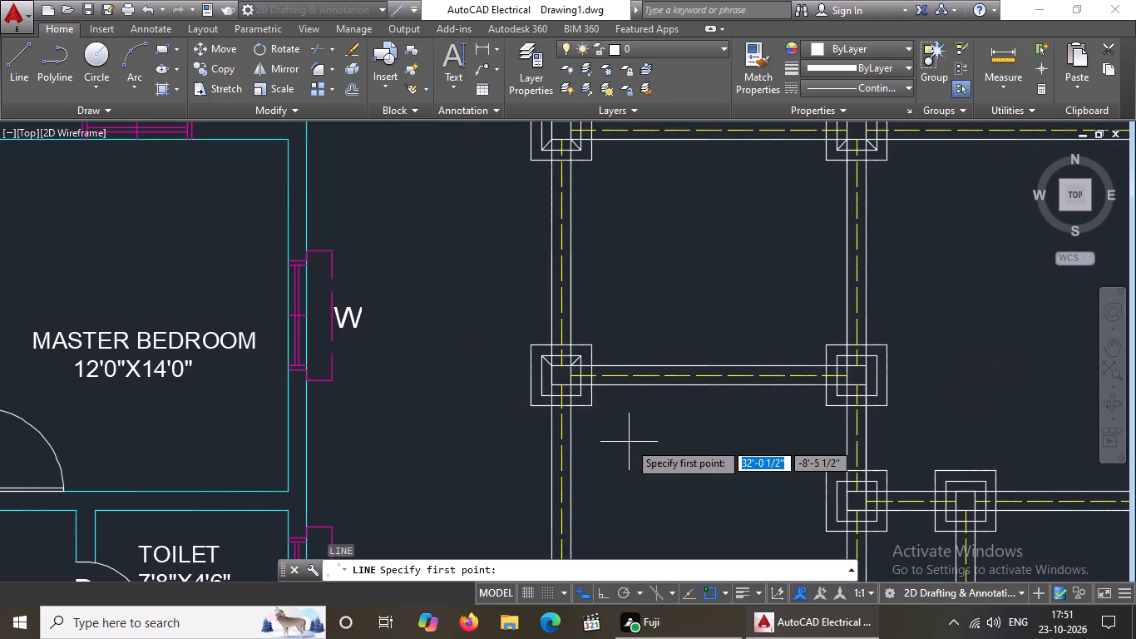
pyautogui.scroll(2, 546, 408)
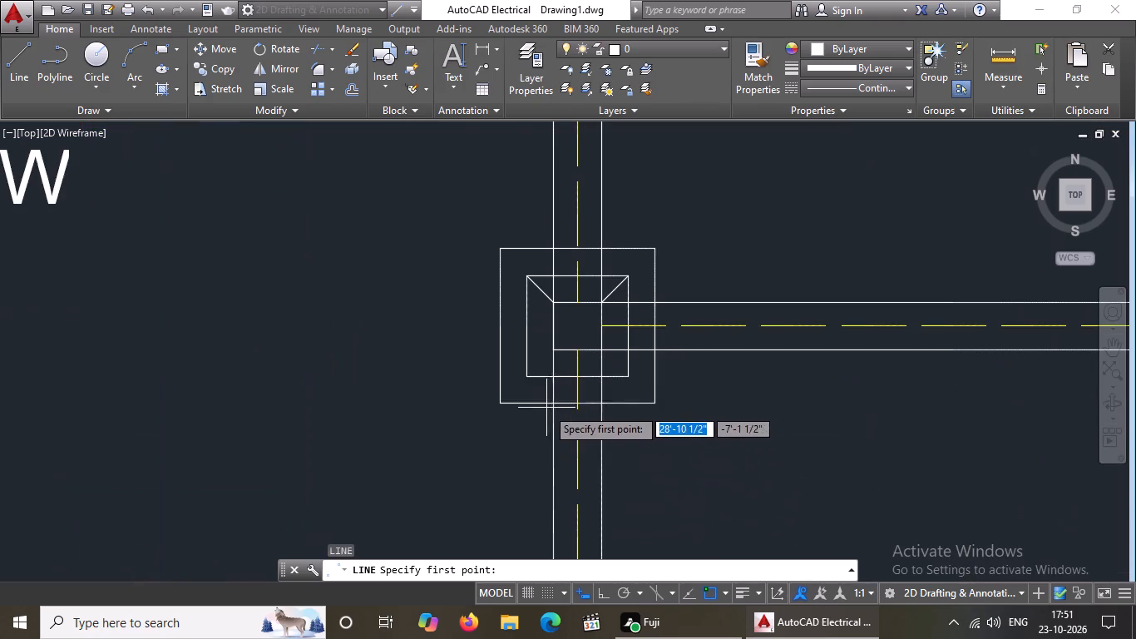
pyautogui.click(526, 376)
pyautogui.click(556, 345)
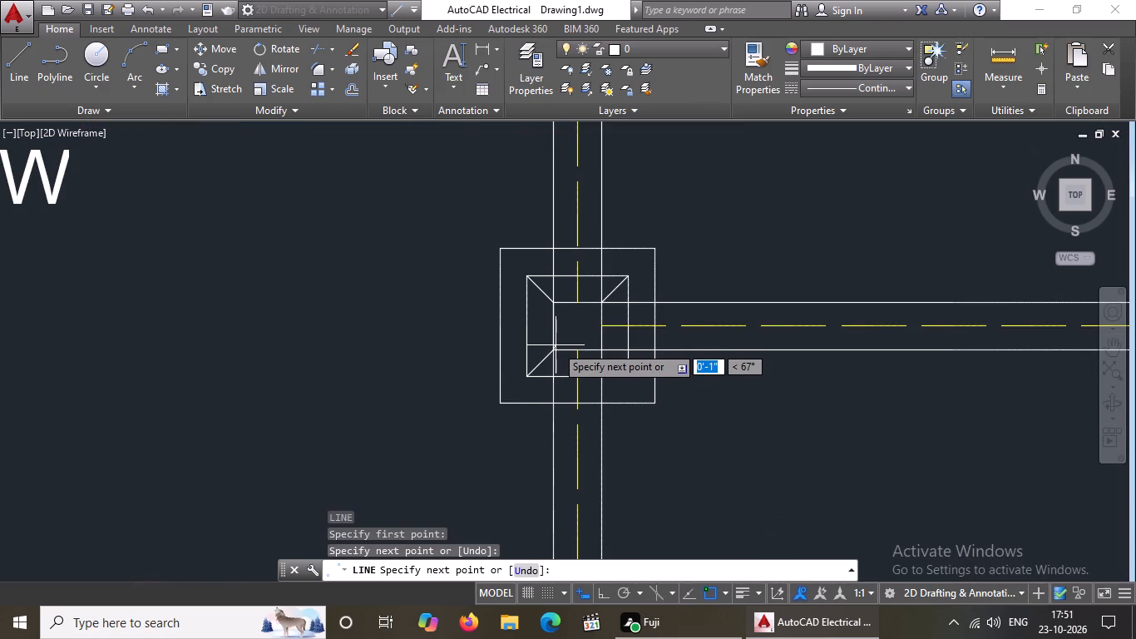
pyautogui.press('Escape')
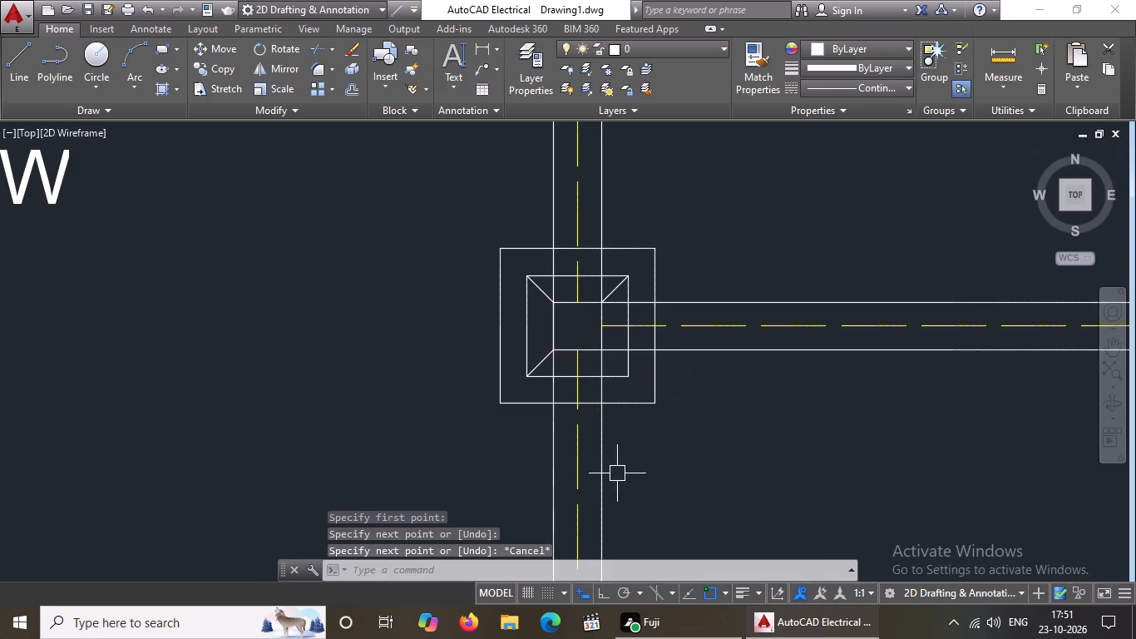
# Draw diagonal lines about 7" long joining the middle and inner squares' upper-left and upper-right corners at the second-row wall's right-end junction.
pyautogui.scroll(-3, 620, 384)
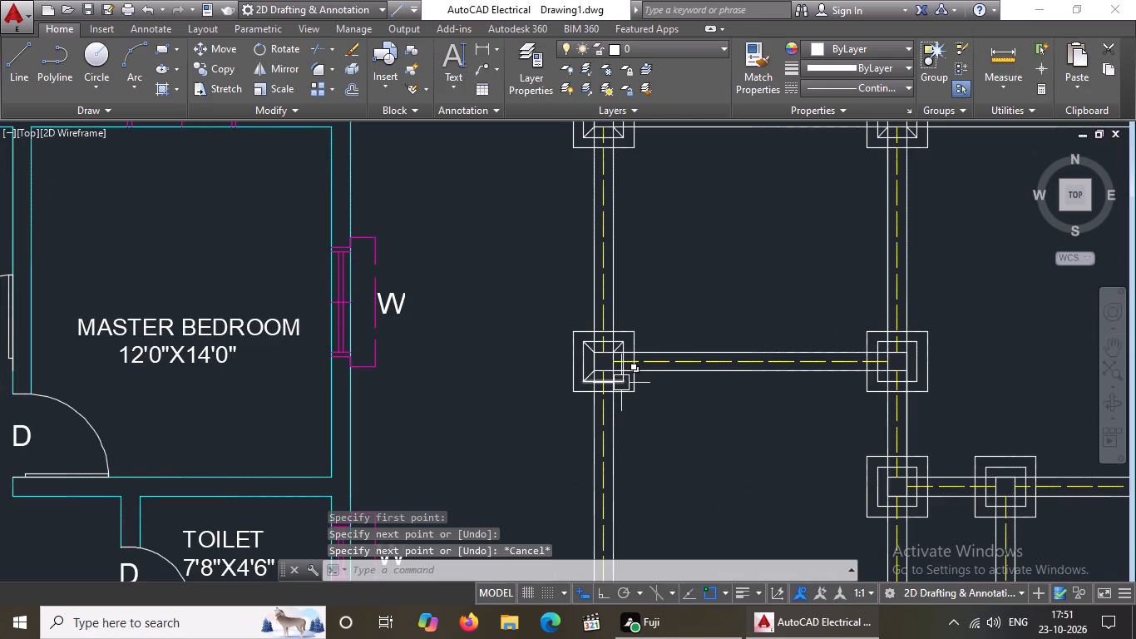
pyautogui.scroll(-3, 706, 377)
pyautogui.scroll(2, 825, 344)
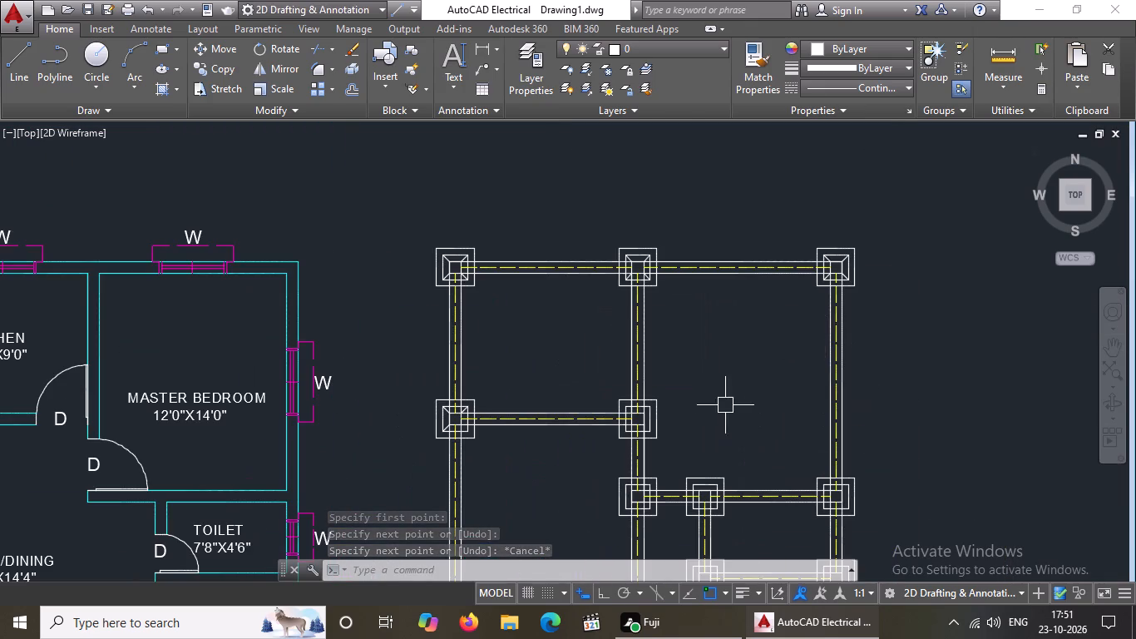
pyautogui.scroll(2, 611, 422)
pyautogui.press('Escape')
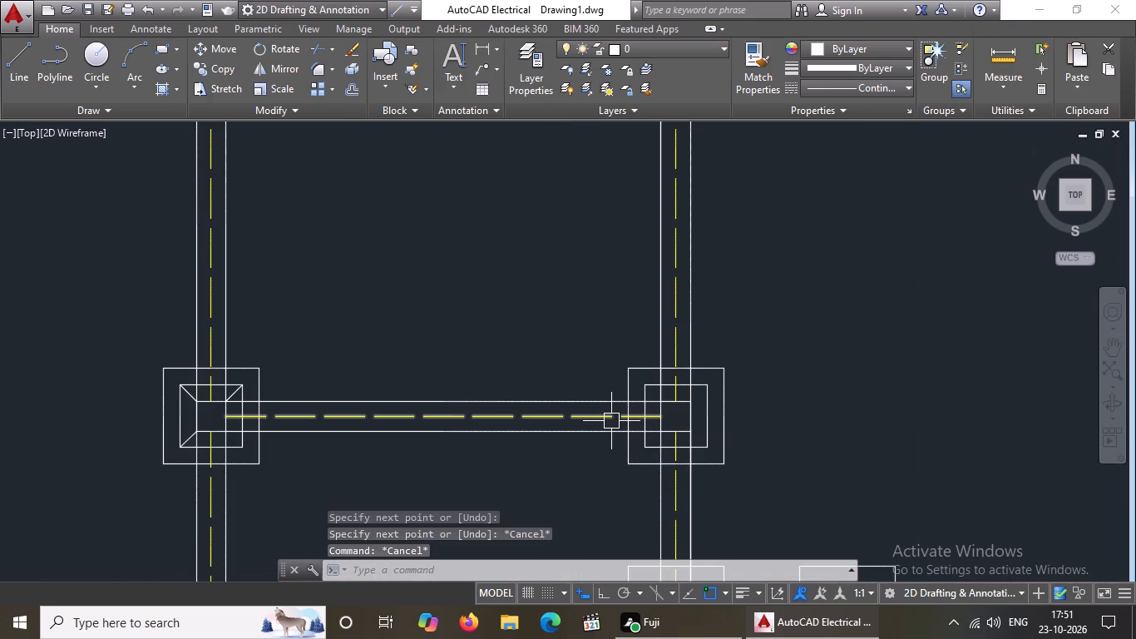
pyautogui.press('l')
pyautogui.press('Return')
pyautogui.scroll(3, 648, 402)
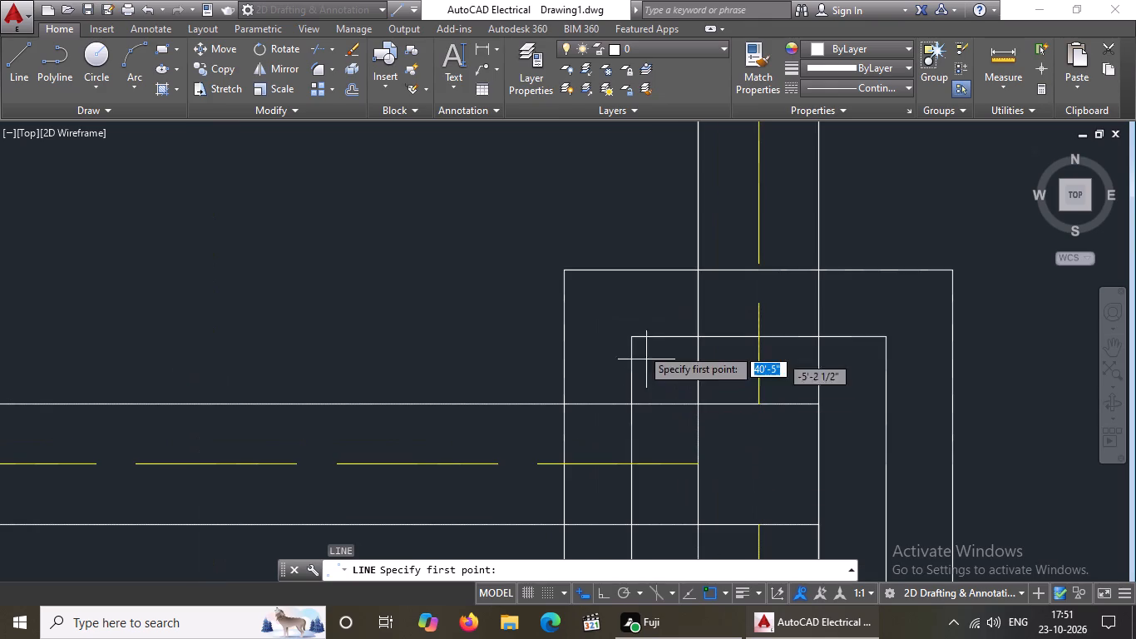
pyautogui.click(636, 337)
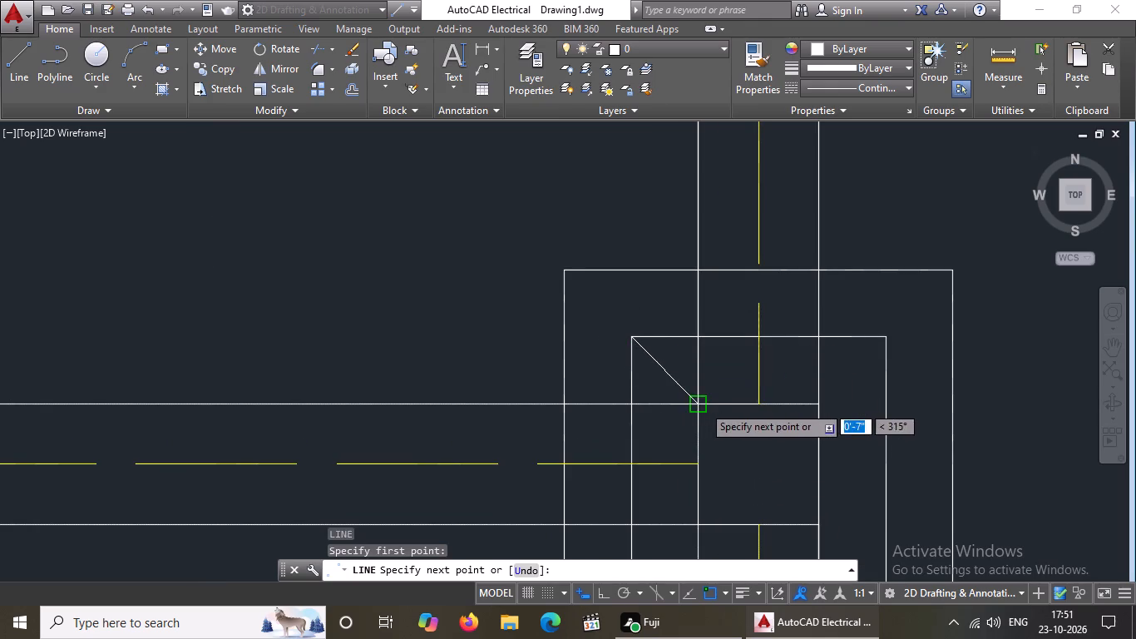
pyautogui.moveTo(704, 404); pyautogui.dragTo(713, 412)
pyautogui.press('Return')
pyautogui.press('l')
pyautogui.press('Return')
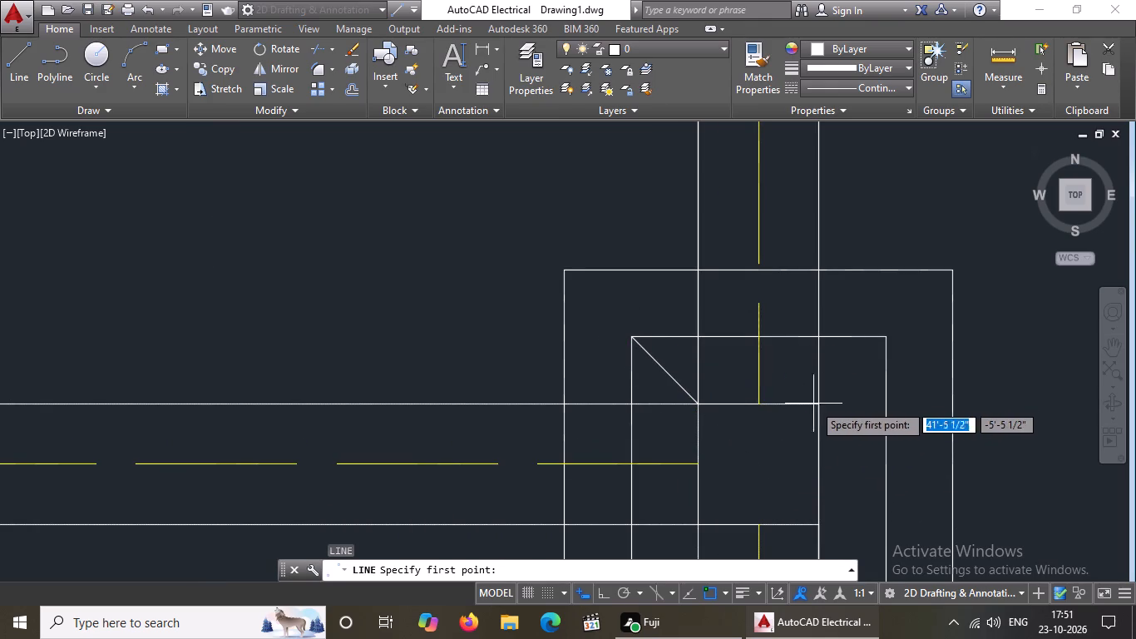
pyautogui.moveTo(812, 404); pyautogui.dragTo(822, 400)
pyautogui.click(887, 336)
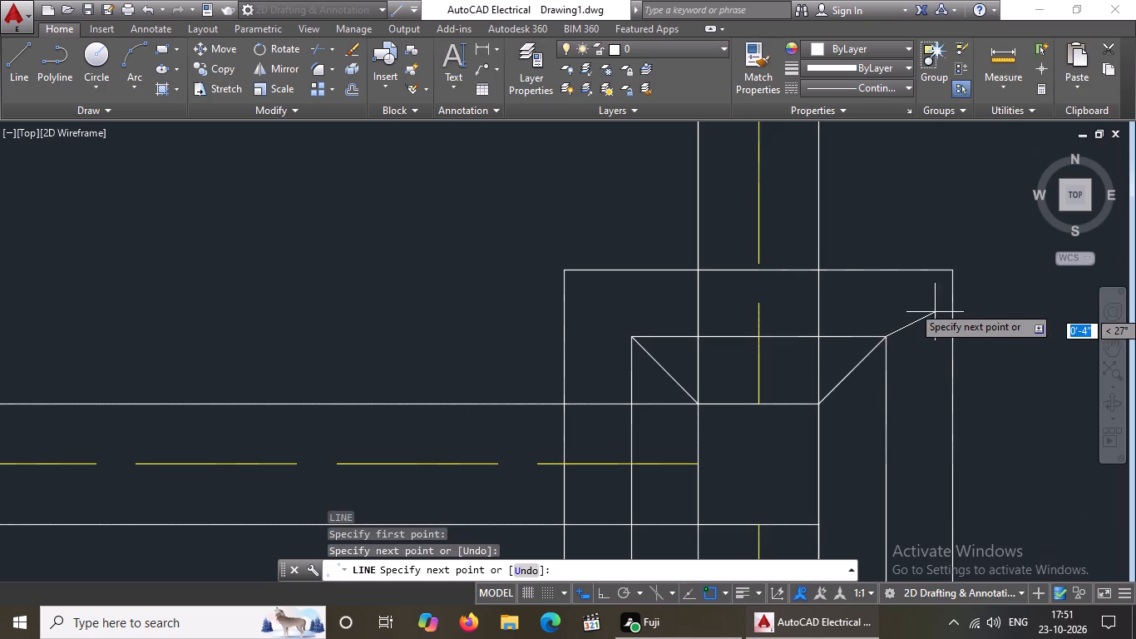
pyautogui.press('Return')
# Draw diagonal lines joining the middle and inner squares' lower-left and lower-right corners at the second-row wall's right-end junction.
pyautogui.press('l')
pyautogui.press('Return')
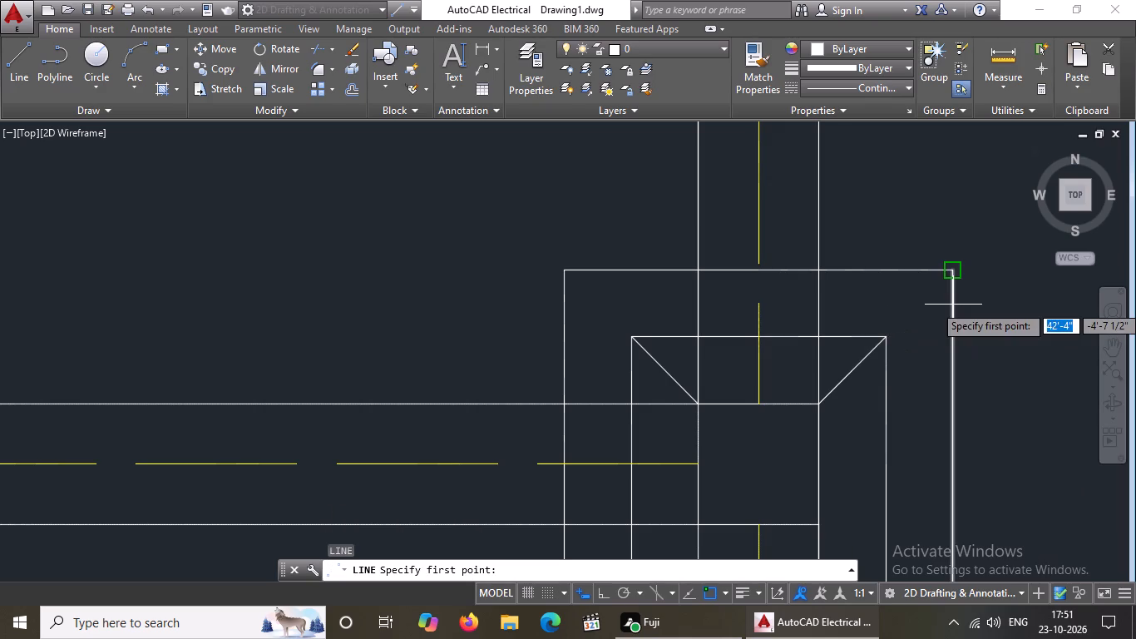
pyautogui.scroll(-3, 883, 327)
pyautogui.scroll(3, 892, 399)
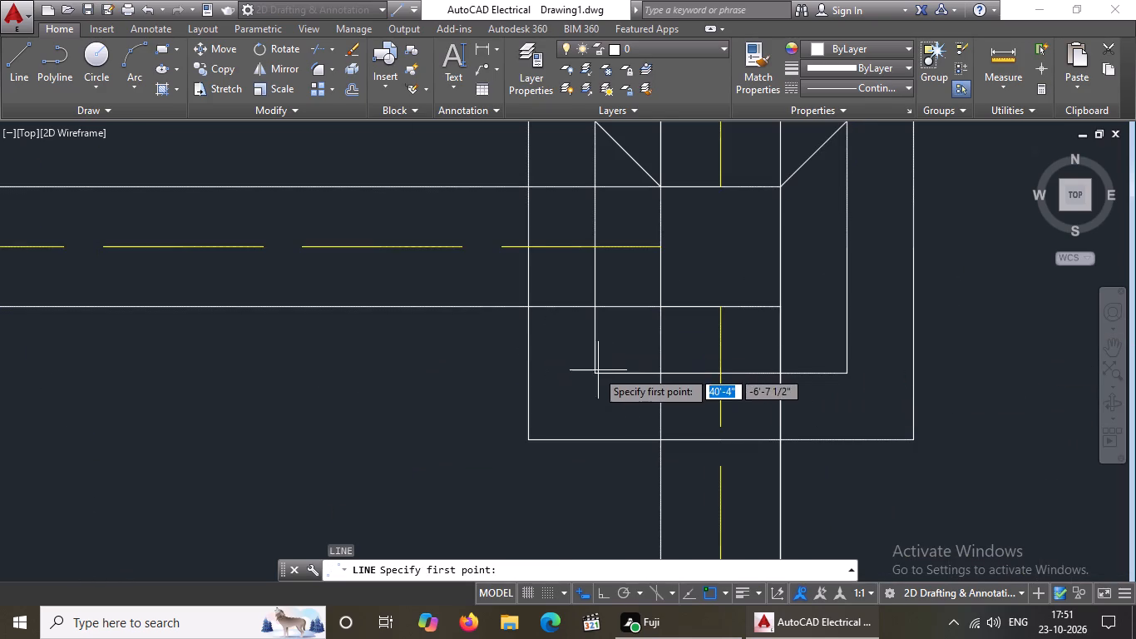
pyautogui.click(600, 374)
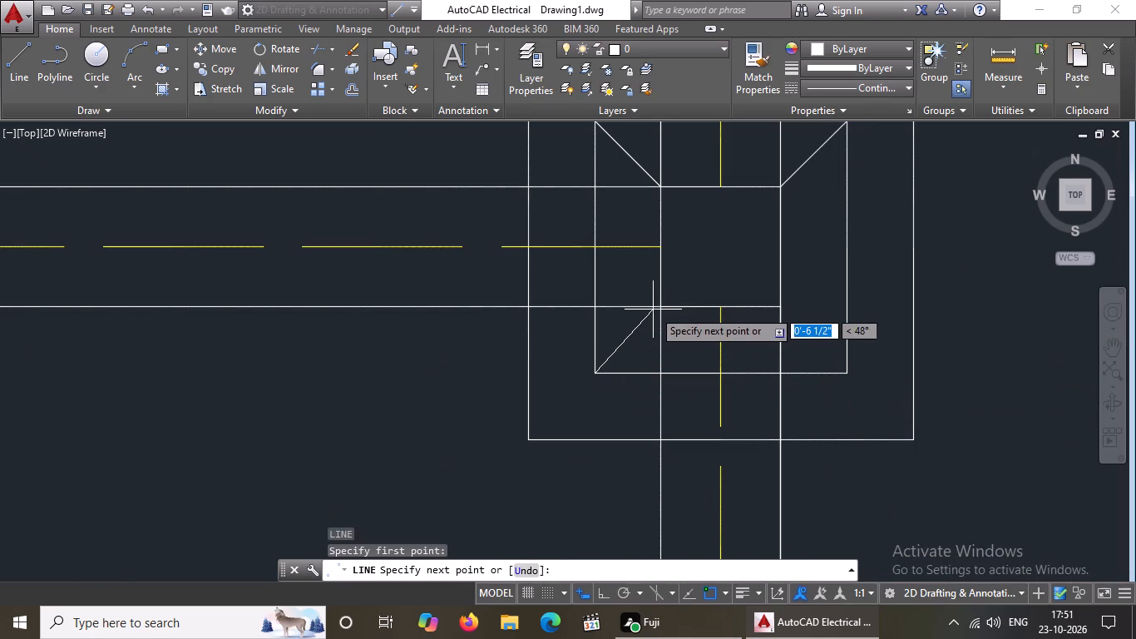
pyautogui.click(666, 305)
pyautogui.press('Return')
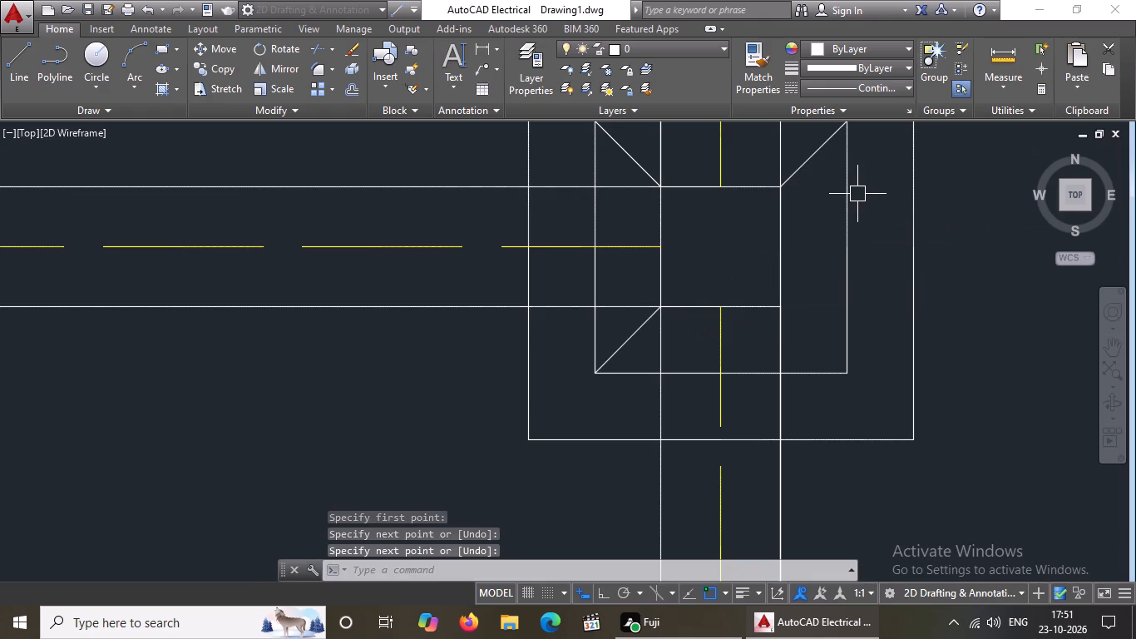
pyautogui.press('l')
pyautogui.press('Return')
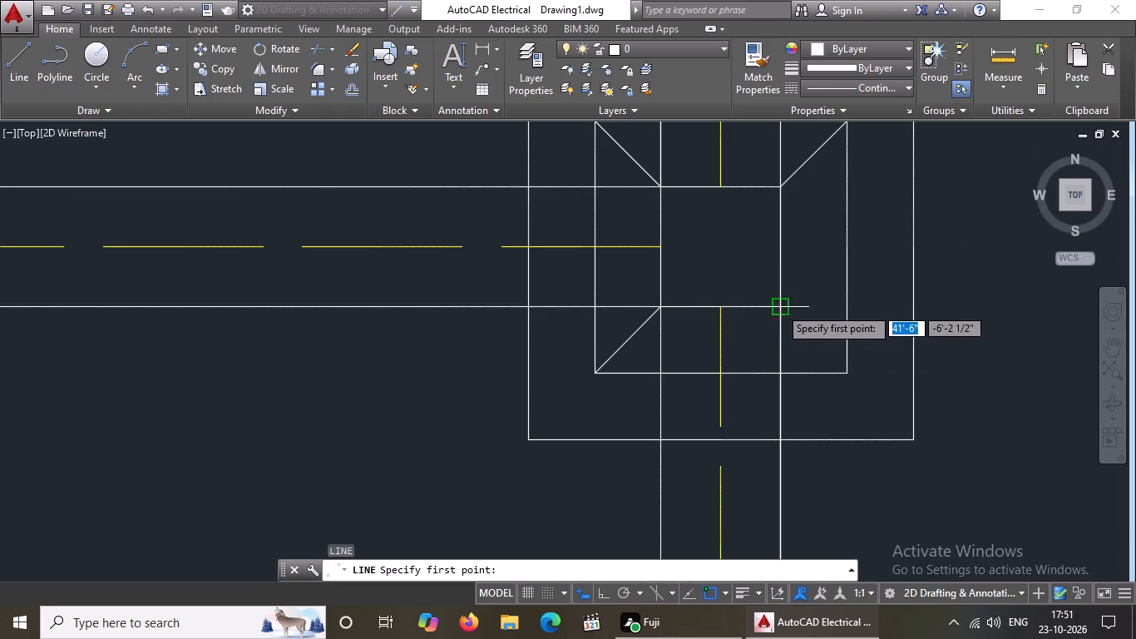
pyautogui.click(781, 306)
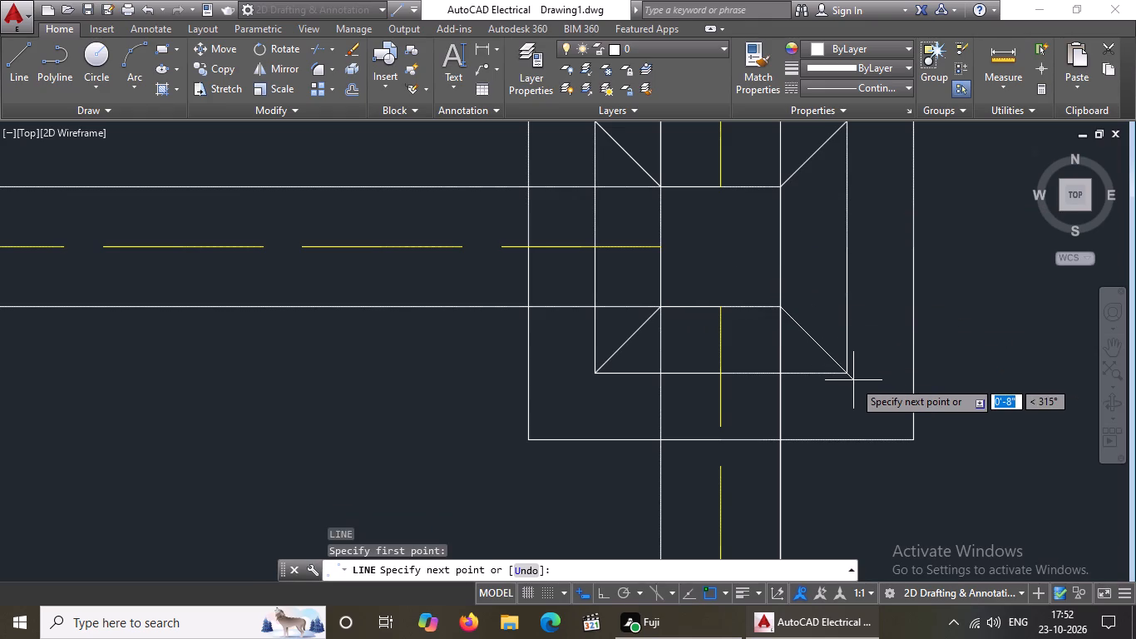
pyautogui.click(844, 374)
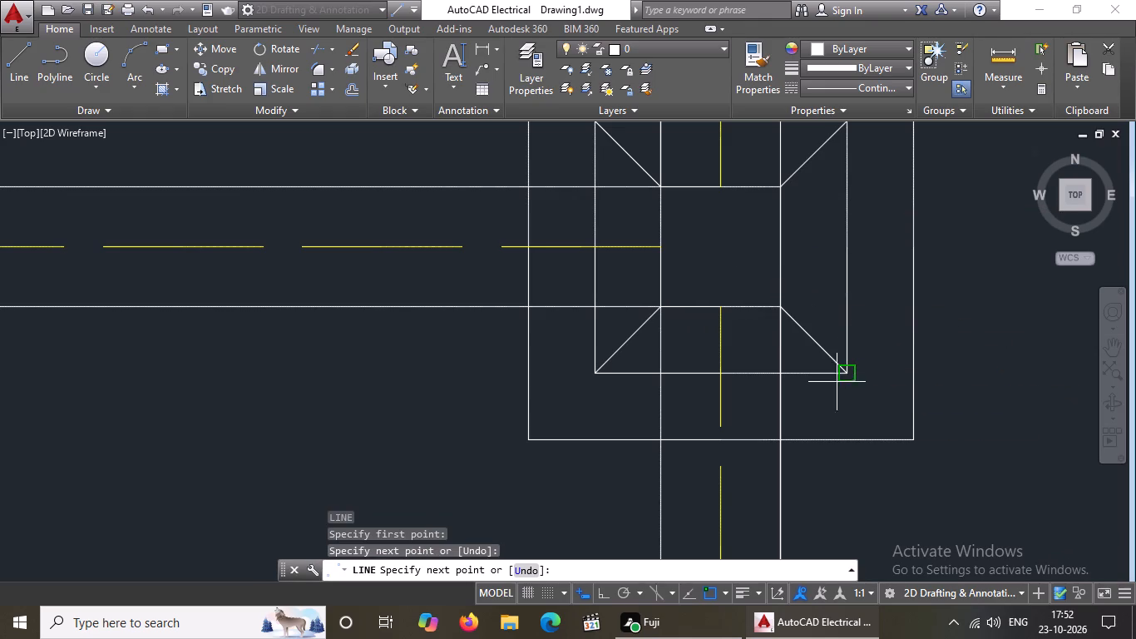
pyautogui.press('Return')
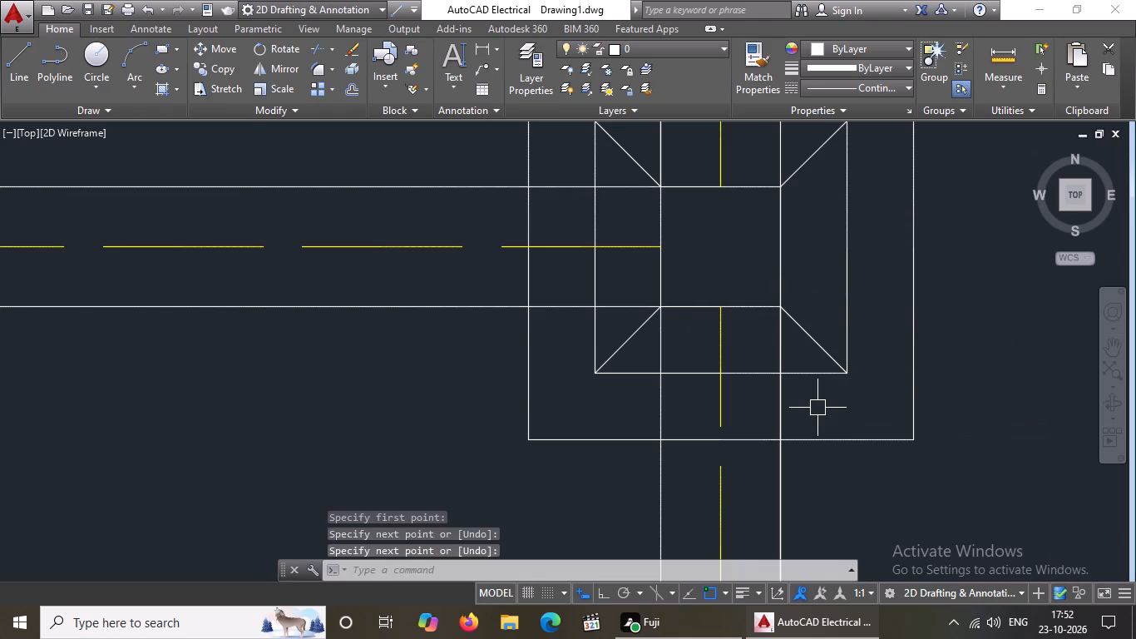
# Draw a diagonal line joining the lower-left corners of the middle and inner squares at the third-row wall's left-end junction.
pyautogui.scroll(-3, 817, 409)
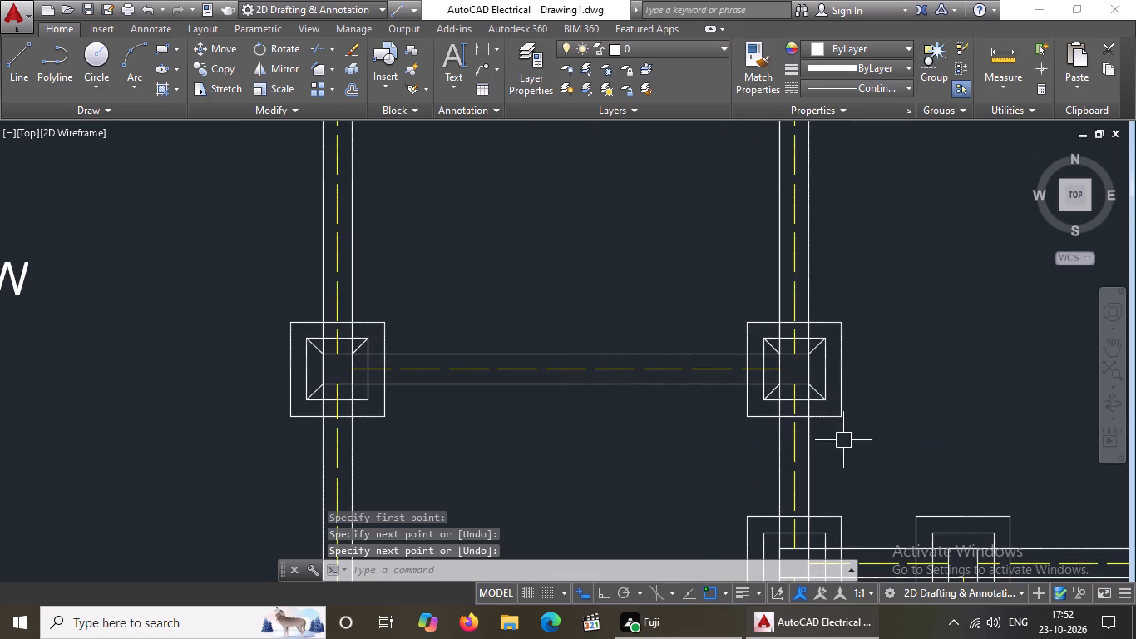
pyautogui.moveTo(839, 438); pyautogui.dragTo(819, 381, button='middle')
pyautogui.scroll(-2, 812, 369)
pyautogui.moveTo(862, 411); pyautogui.dragTo(788, 388, button='middle')
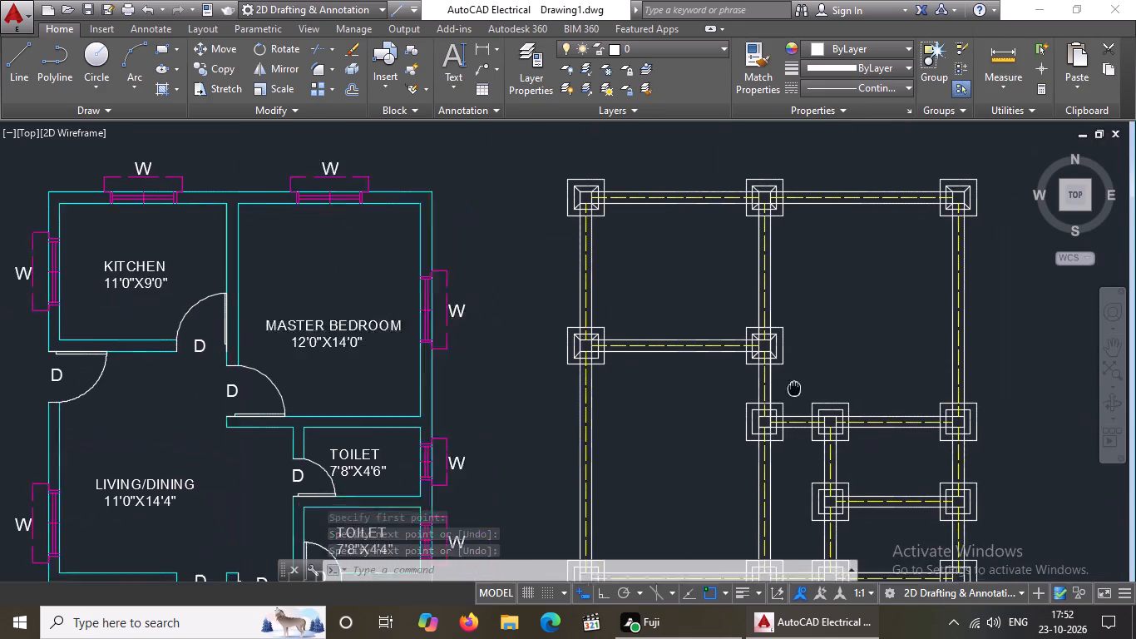
pyautogui.moveTo(788, 388); pyautogui.dragTo(781, 387, button='middle')
pyautogui.scroll(2, 735, 434)
pyautogui.press('l')
pyautogui.press('Return')
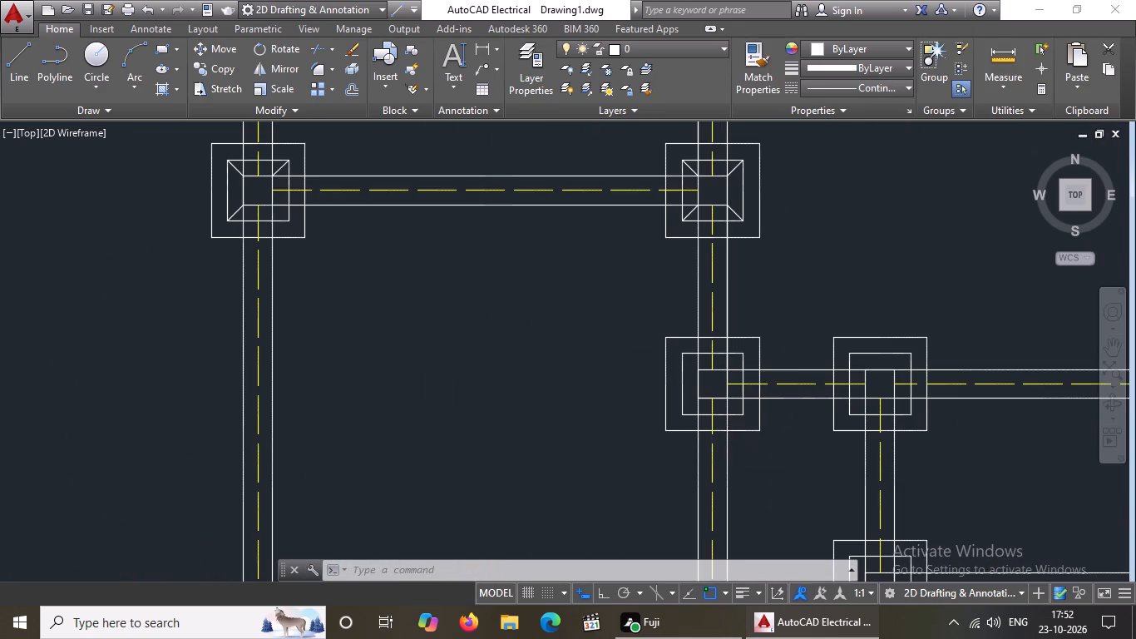
pyautogui.click(686, 412)
pyautogui.moveTo(701, 401); pyautogui.dragTo(709, 398)
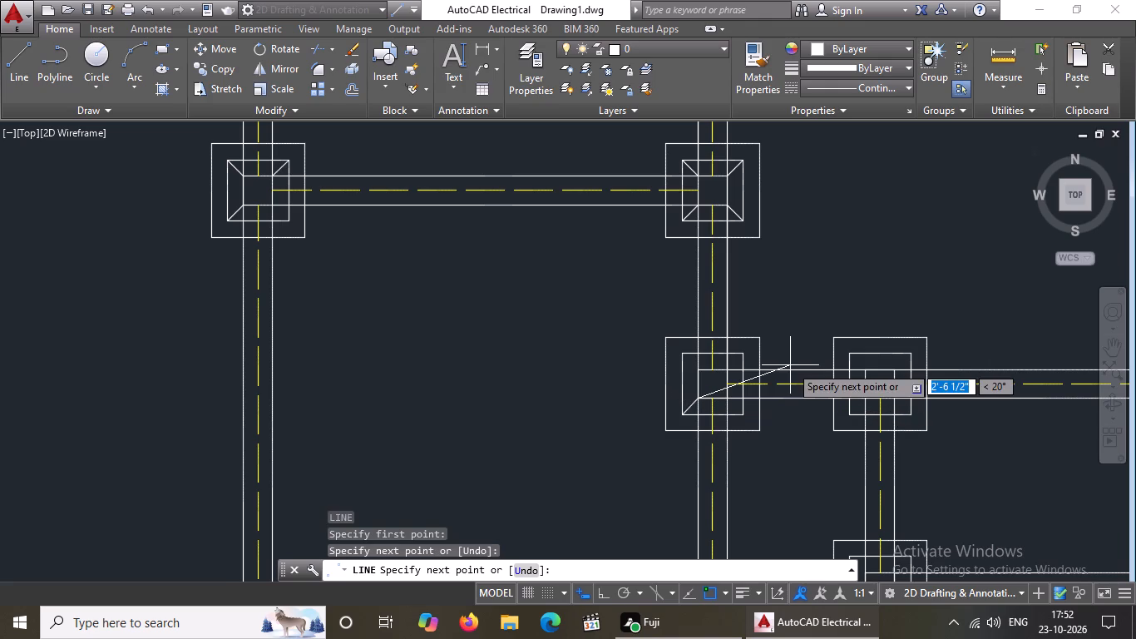
pyautogui.press('Return')
# Draw diagonal lines joining the middle and inner squares' upper-left and upper-right corners at the third-row wall's left-end junction.
pyautogui.press('l')
pyautogui.press('Return')
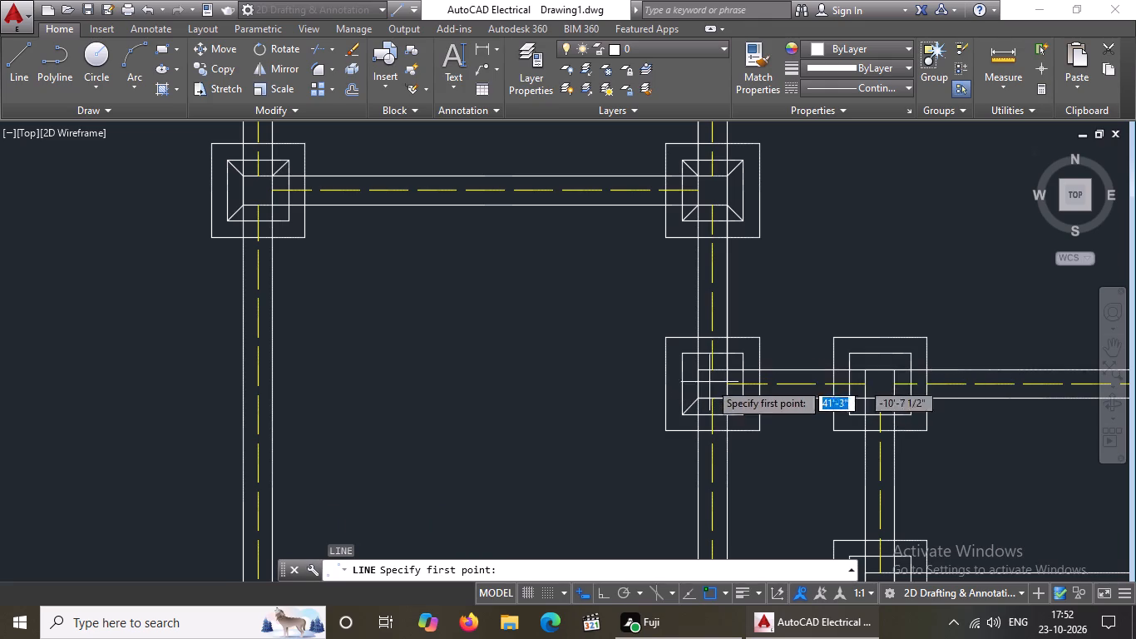
pyautogui.scroll(2, 704, 371)
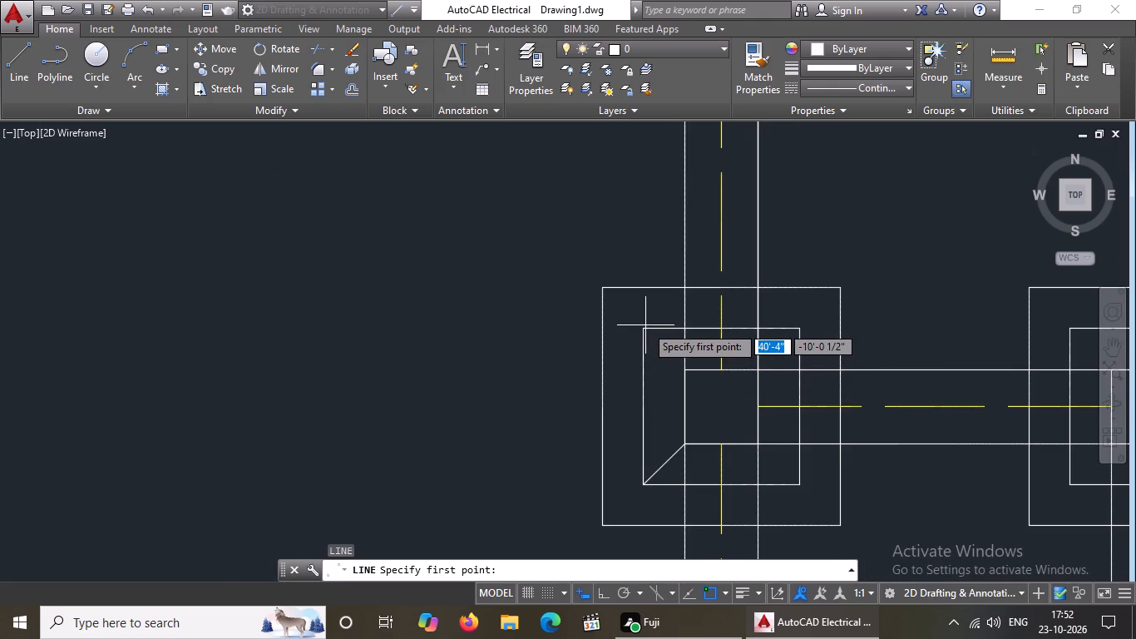
pyautogui.click(642, 327)
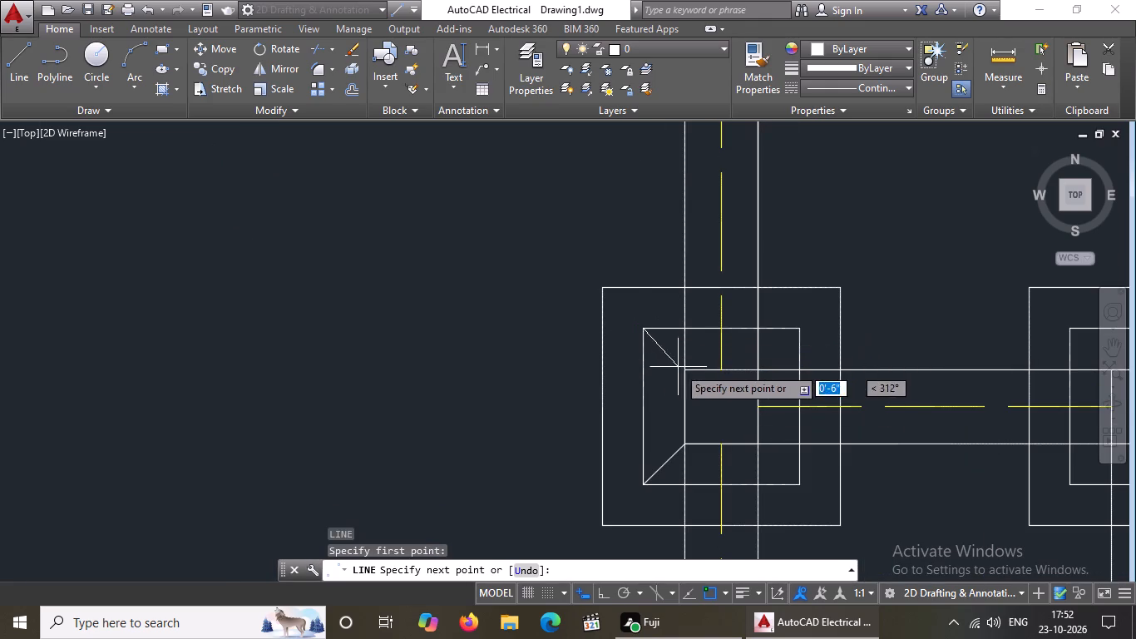
pyautogui.click(686, 372)
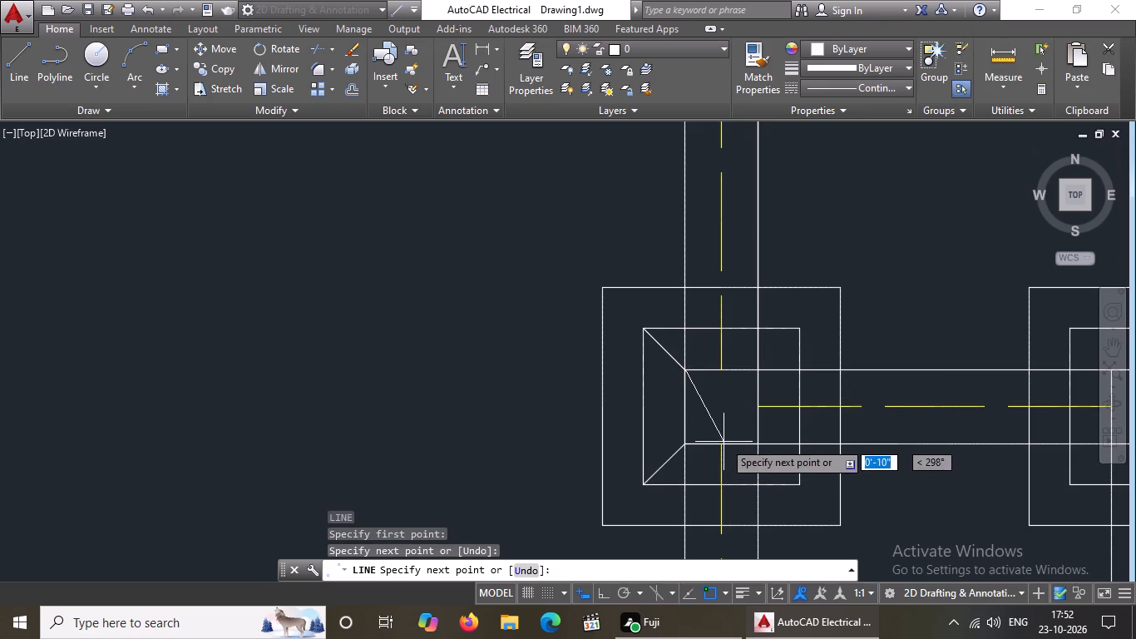
pyautogui.press('Return')
pyautogui.press('l')
pyautogui.press('Return')
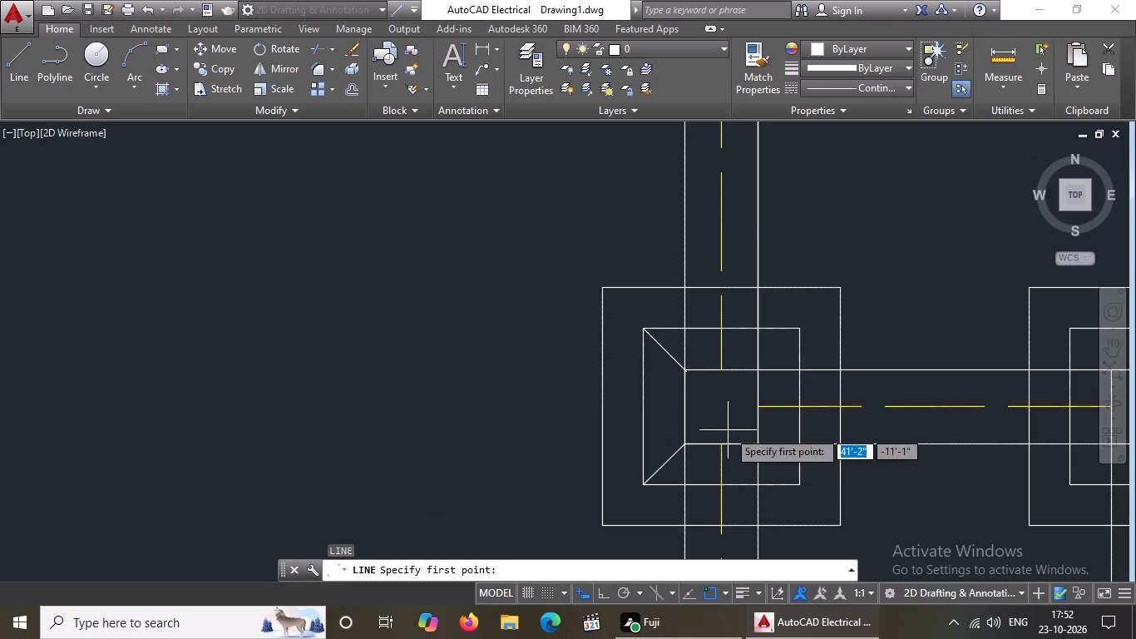
pyautogui.click(756, 370)
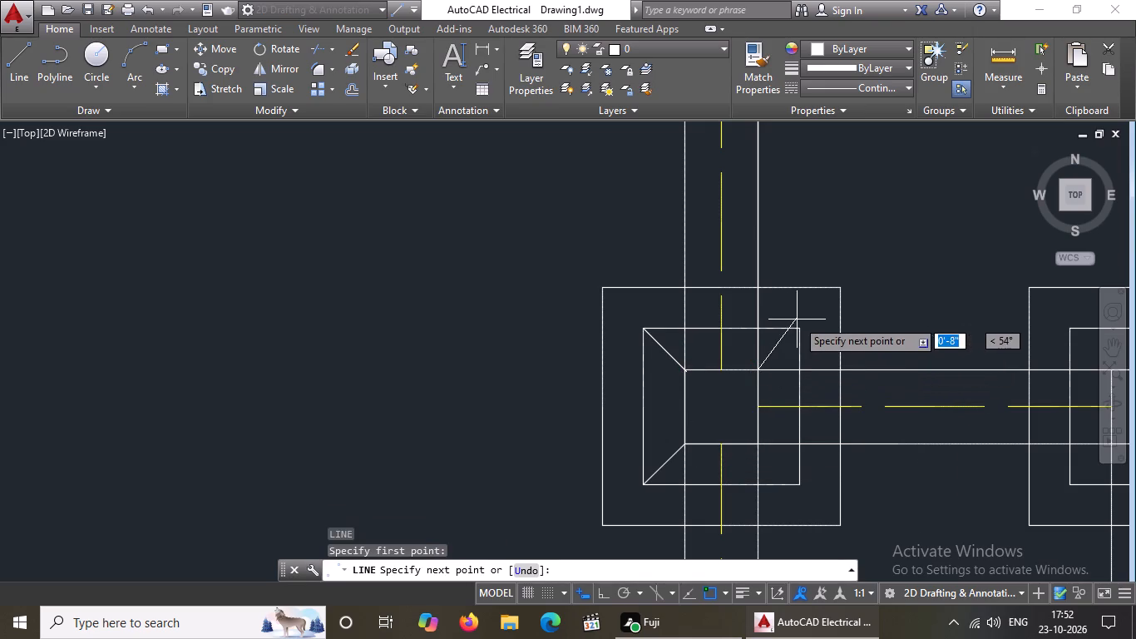
pyautogui.click(799, 332)
pyautogui.press('Return')
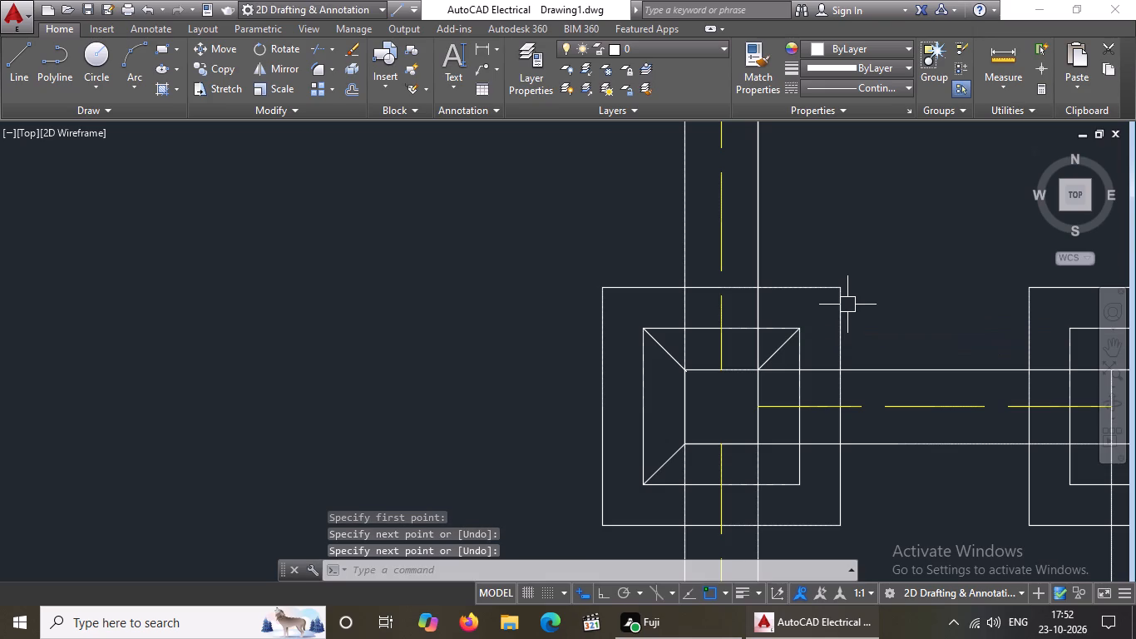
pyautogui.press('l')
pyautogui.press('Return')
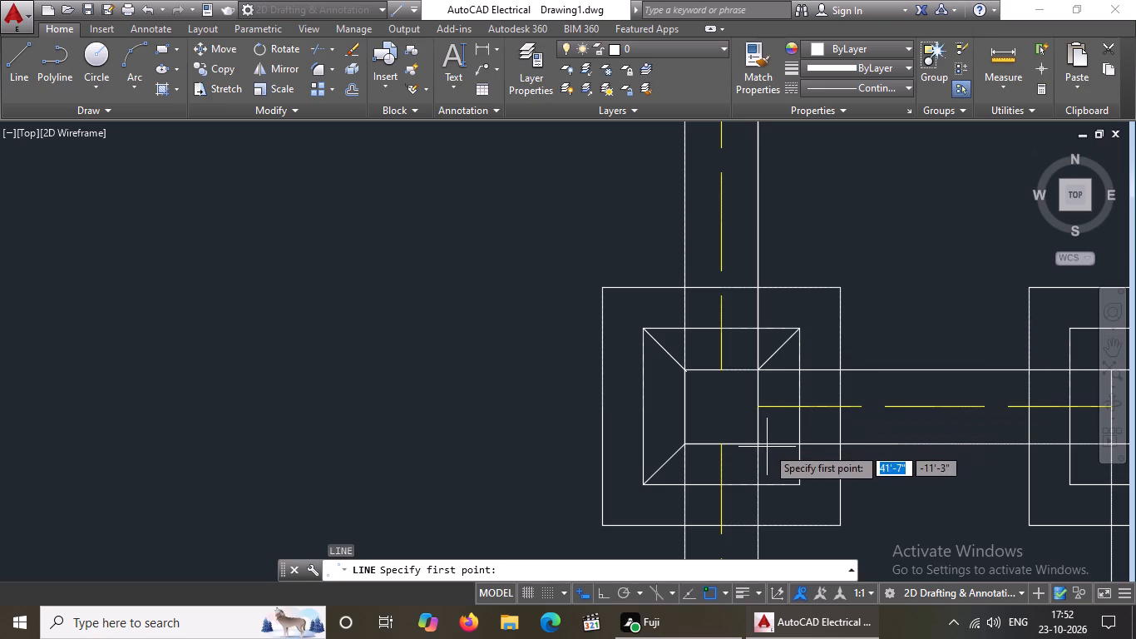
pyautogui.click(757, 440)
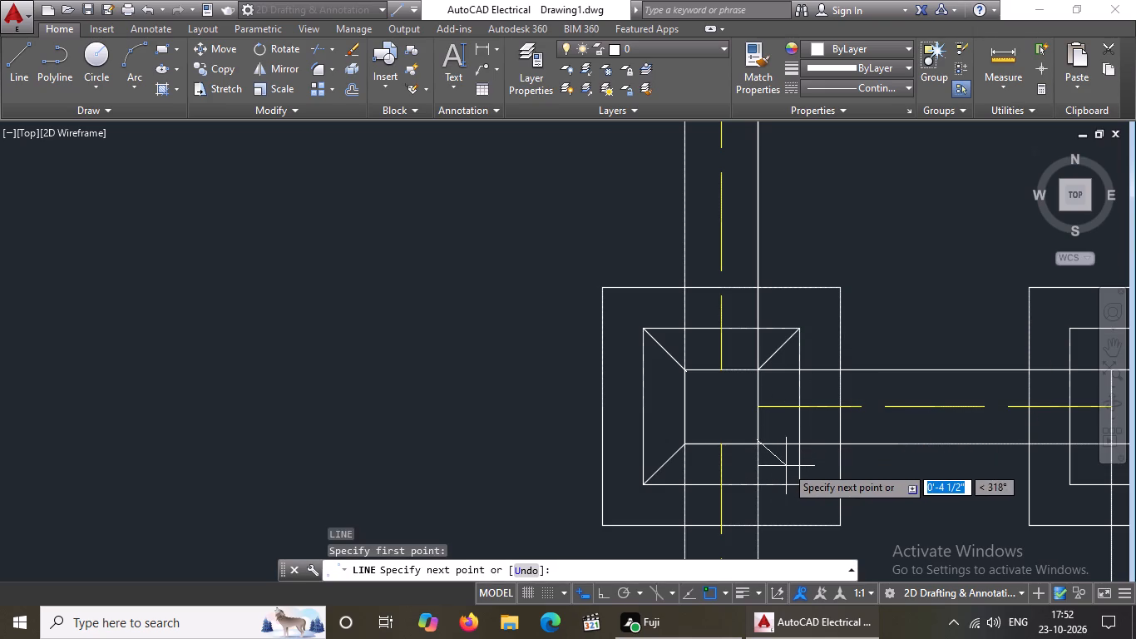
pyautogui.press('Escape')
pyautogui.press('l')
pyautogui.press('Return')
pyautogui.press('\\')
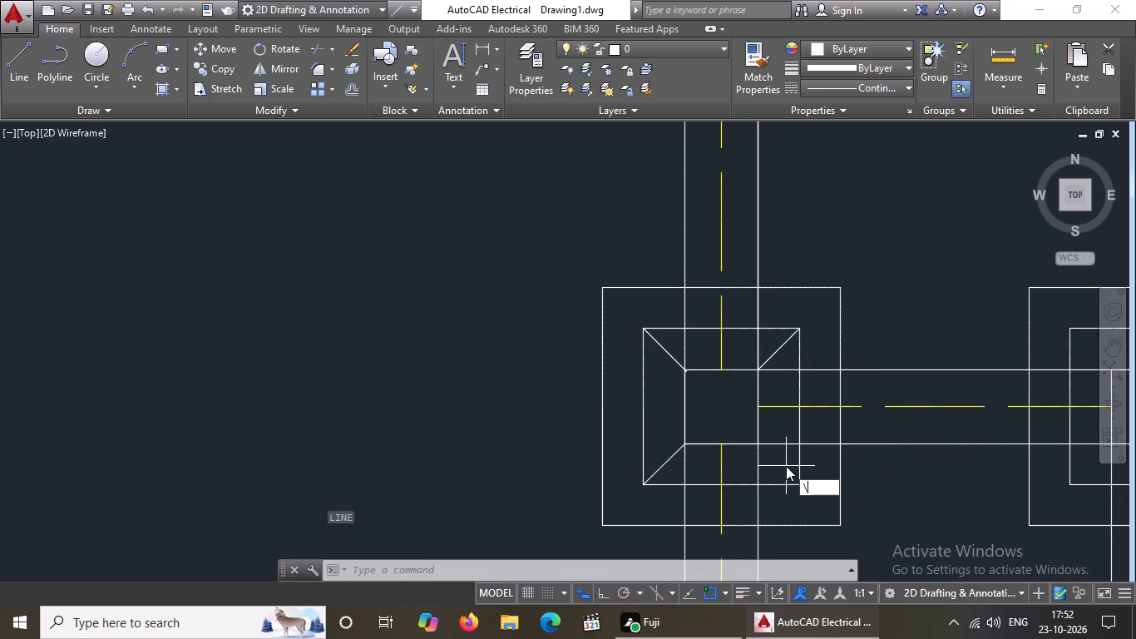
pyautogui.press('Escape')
# Draw a diagonal line joining the lower-right corners of the inner and middle squares at the third-row wall's left-end junction.
pyautogui.press('l')
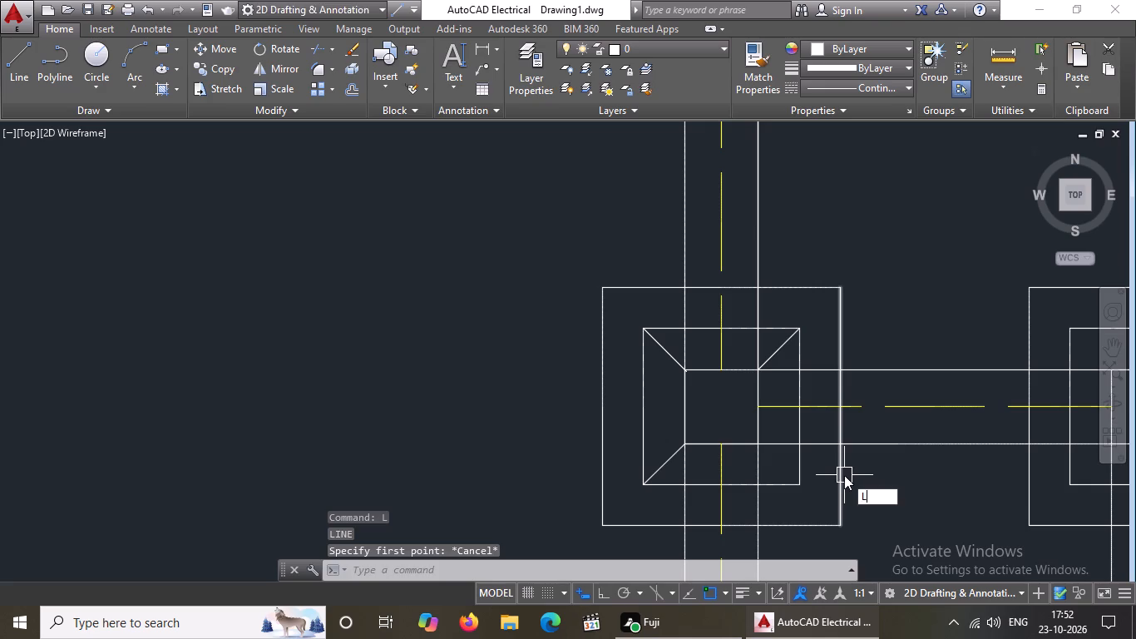
pyautogui.press('Return')
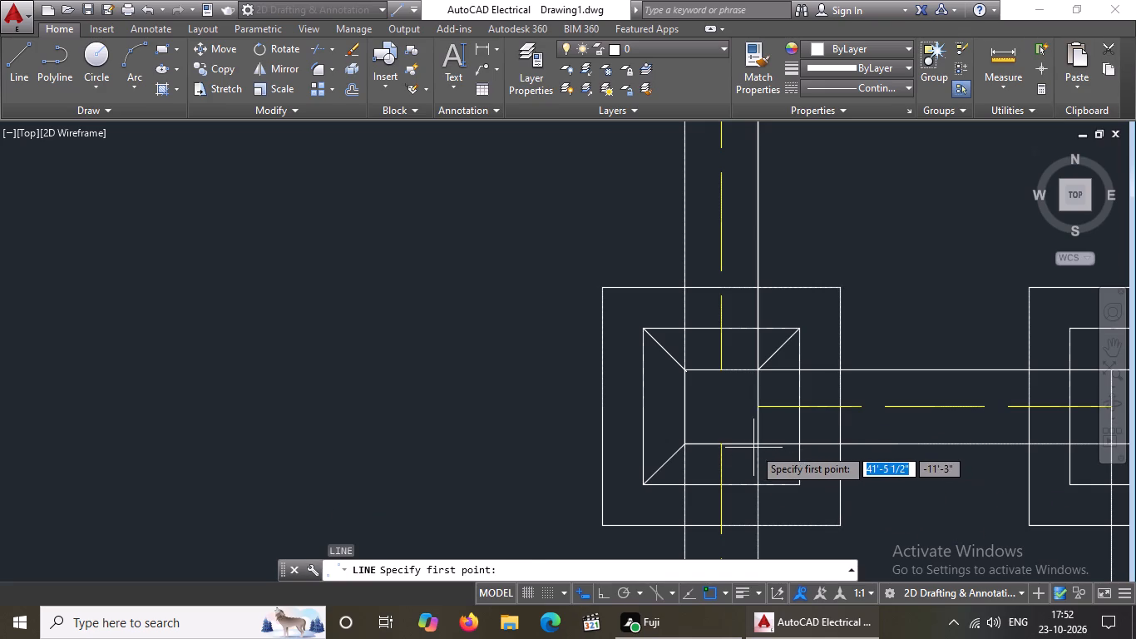
pyautogui.click(761, 443)
pyautogui.click(801, 488)
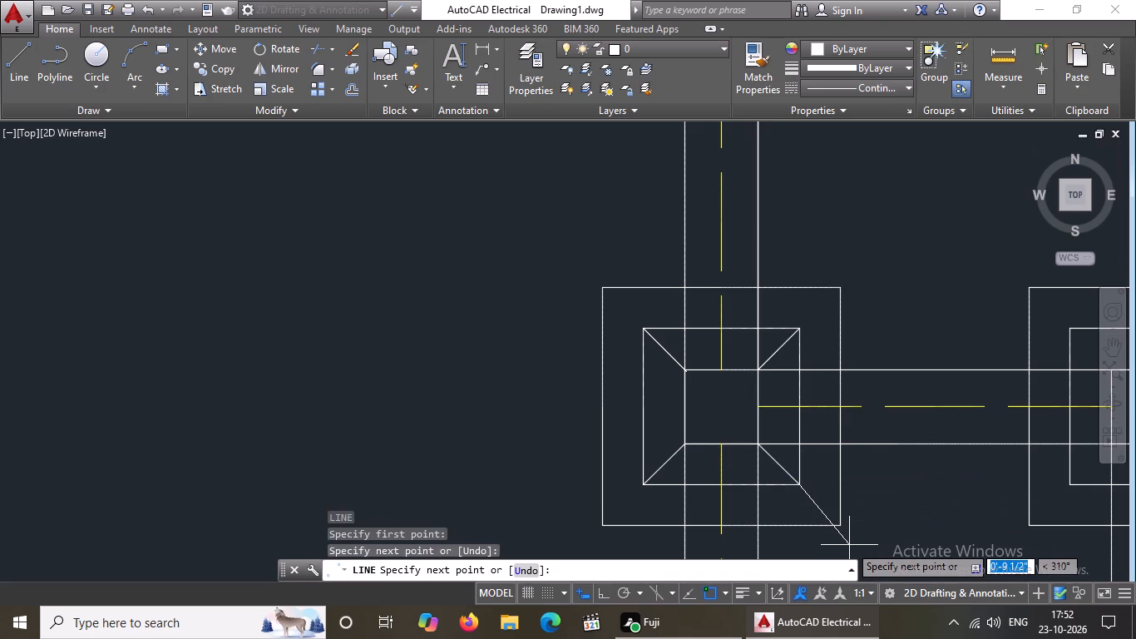
pyautogui.press('Return')
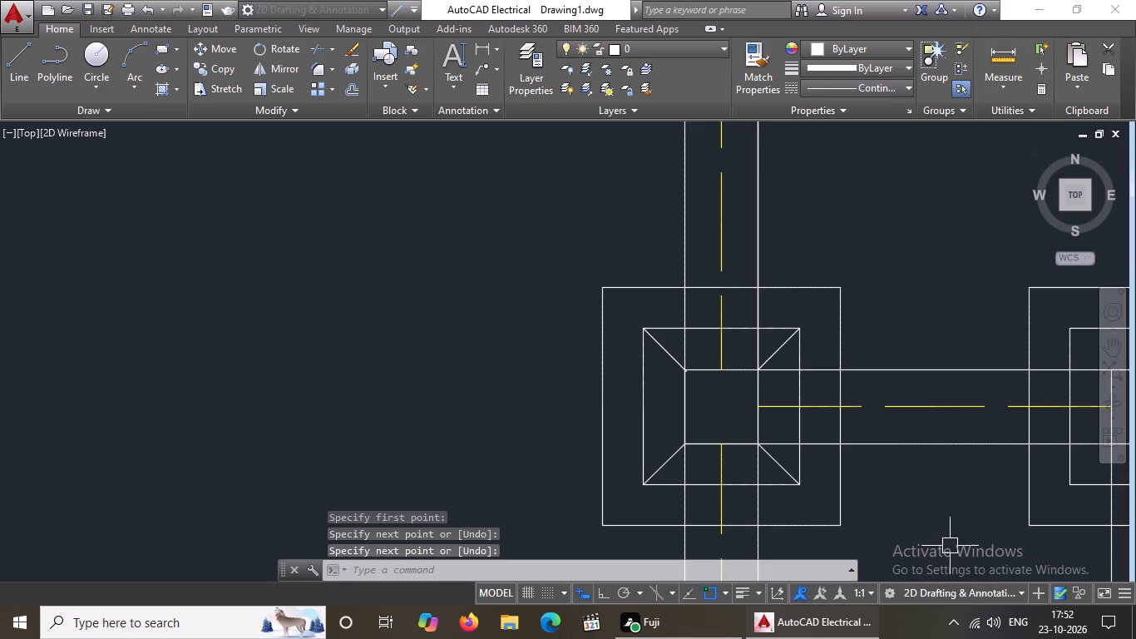
# Draw diagonal lines about 7" long joining the middle and inner squares' upper-left and upper-right corners at the left wall's third junction from the top.
pyautogui.scroll(-3, 873, 492)
pyautogui.moveTo(864, 487); pyautogui.dragTo(797, 405, button='middle')
pyautogui.moveTo(595, 428); pyautogui.dragTo(606, 344, button='middle')
pyautogui.scroll(1, 513, 493)
pyautogui.moveTo(515, 485); pyautogui.dragTo(590, 345, button='middle')
pyautogui.scroll(-3, 604, 393)
pyautogui.scroll(3, 605, 422)
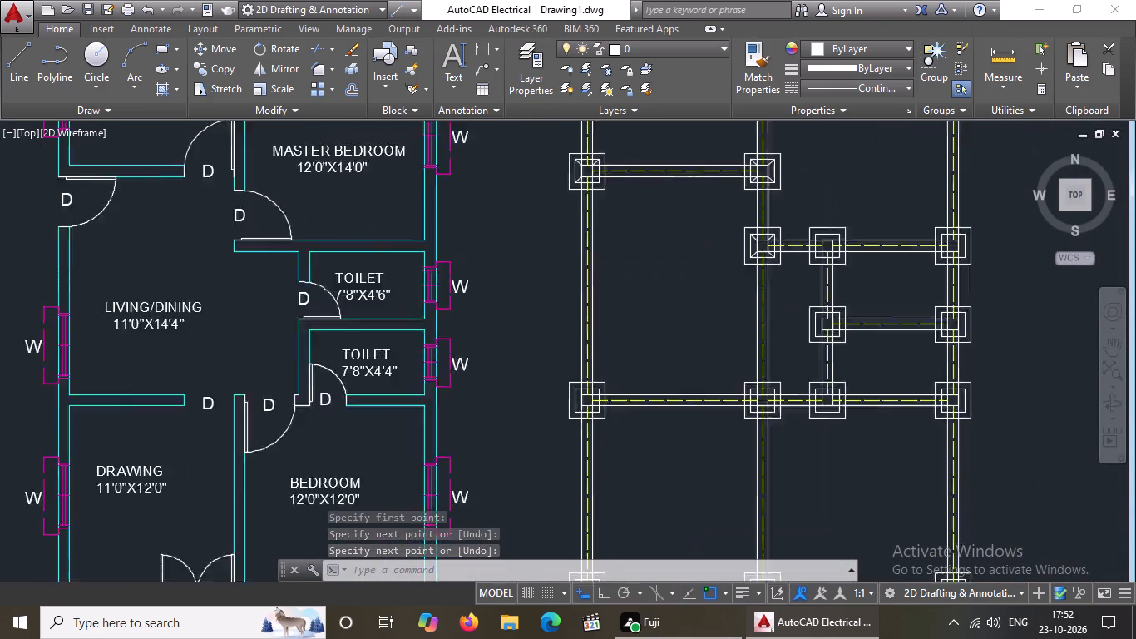
pyautogui.scroll(3, 545, 377)
pyautogui.press('l')
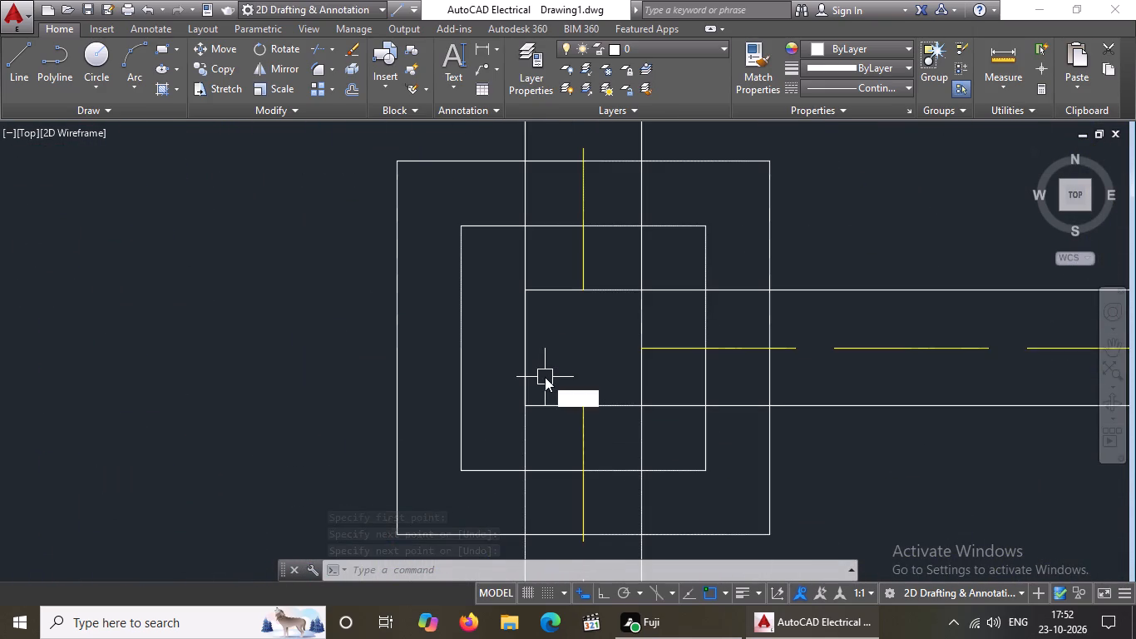
pyautogui.press('Return')
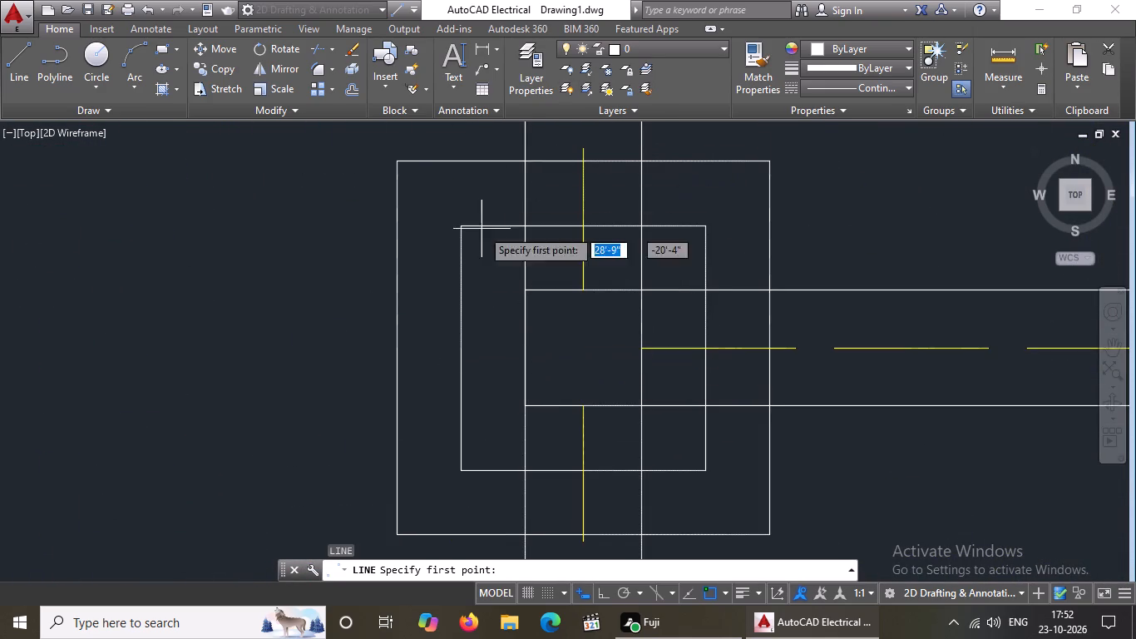
pyautogui.moveTo(462, 225); pyautogui.dragTo(471, 238)
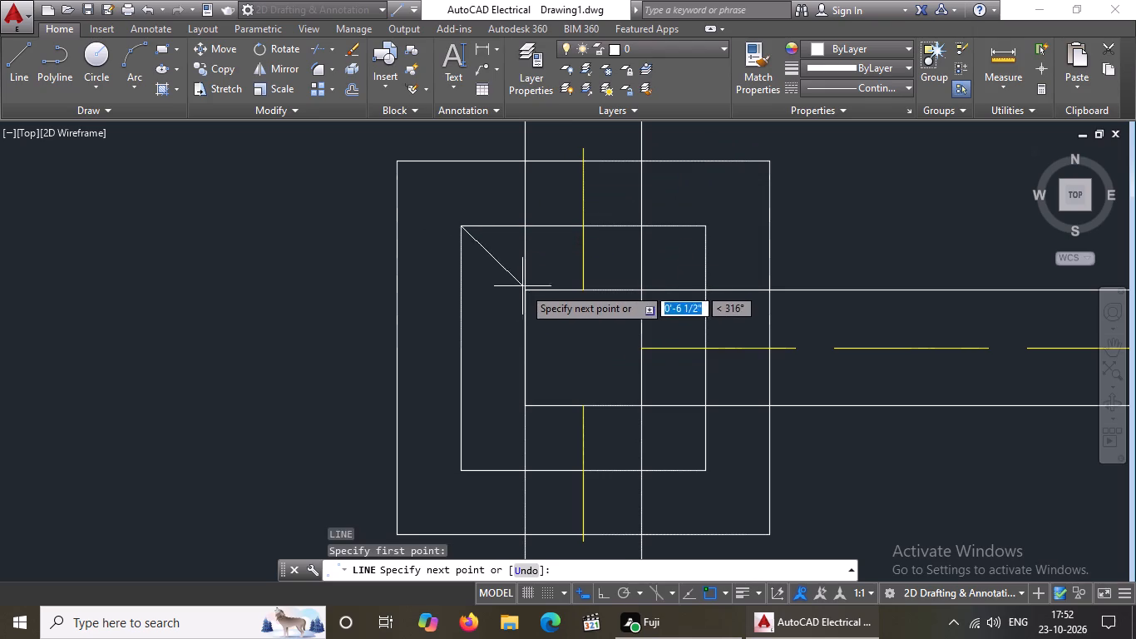
pyautogui.moveTo(526, 290); pyautogui.dragTo(556, 315)
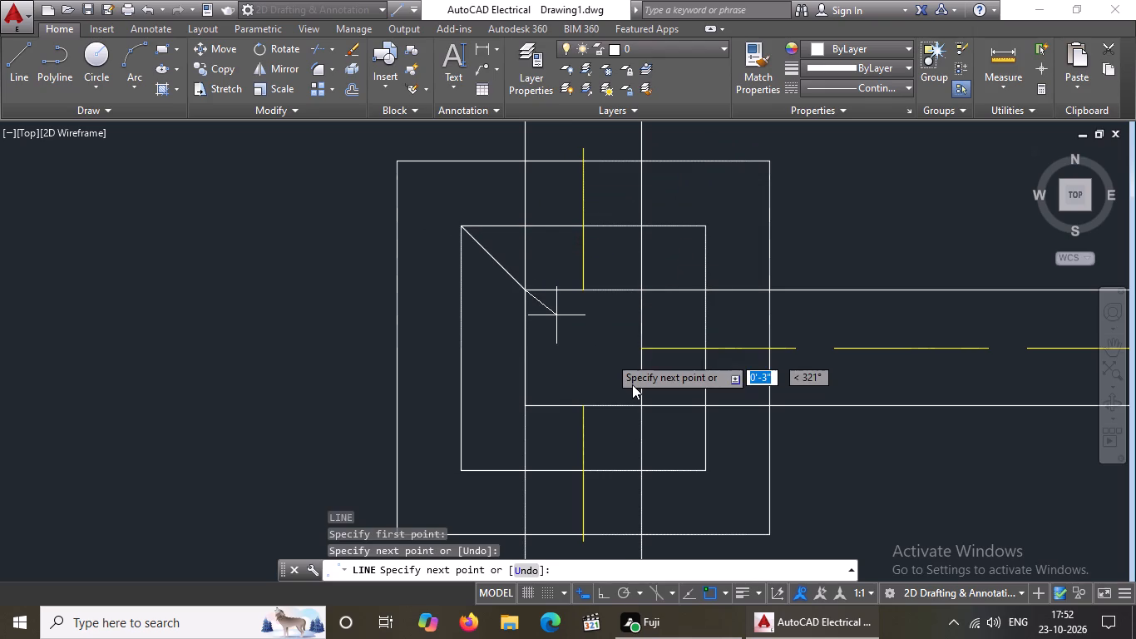
pyautogui.press('Return')
pyautogui.press('l')
pyautogui.press('Return')
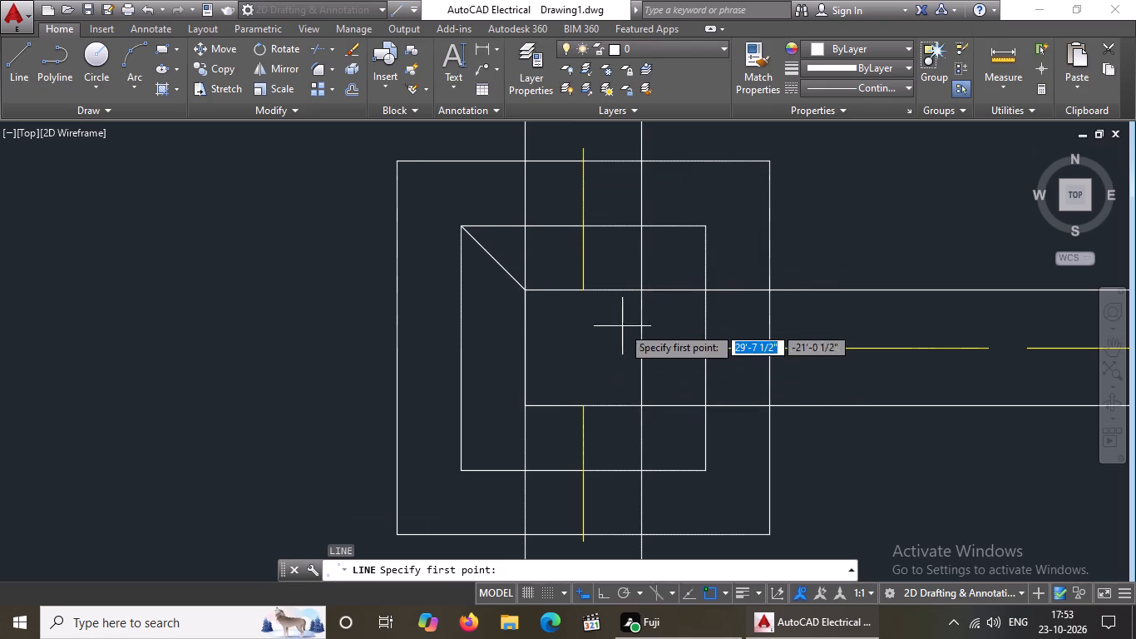
pyautogui.moveTo(645, 289); pyautogui.dragTo(654, 282)
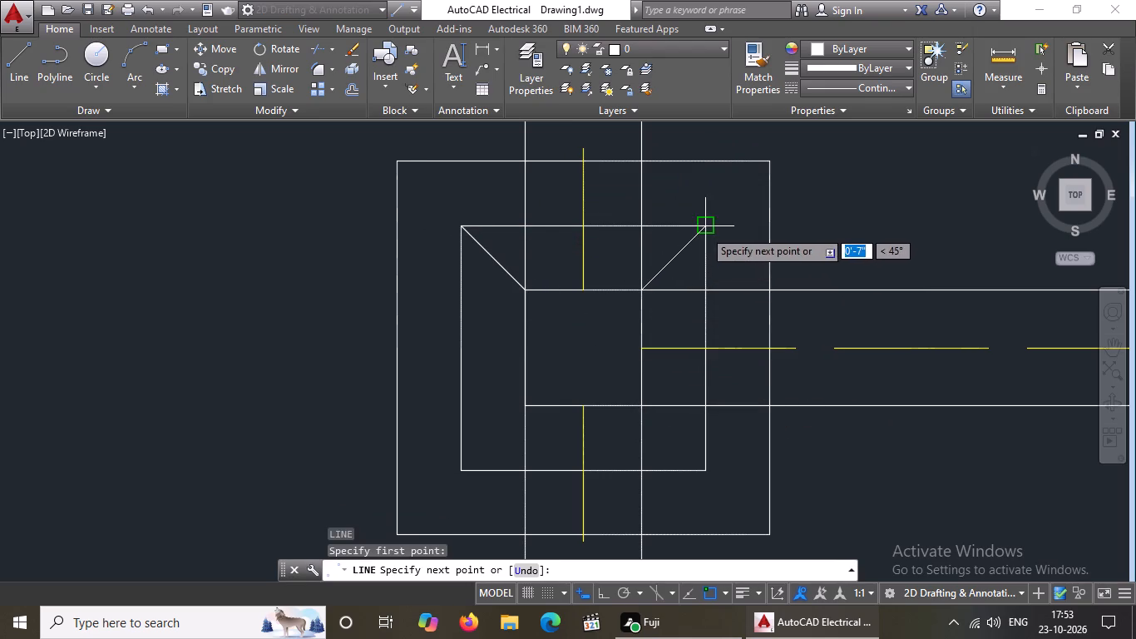
pyautogui.click(704, 230)
pyautogui.press('Return')
# Draw diagonal lines joining the middle and inner squares' lower-left and lower-right corners at the left wall's third junction from the top.
pyautogui.press('l')
pyautogui.press('Return')
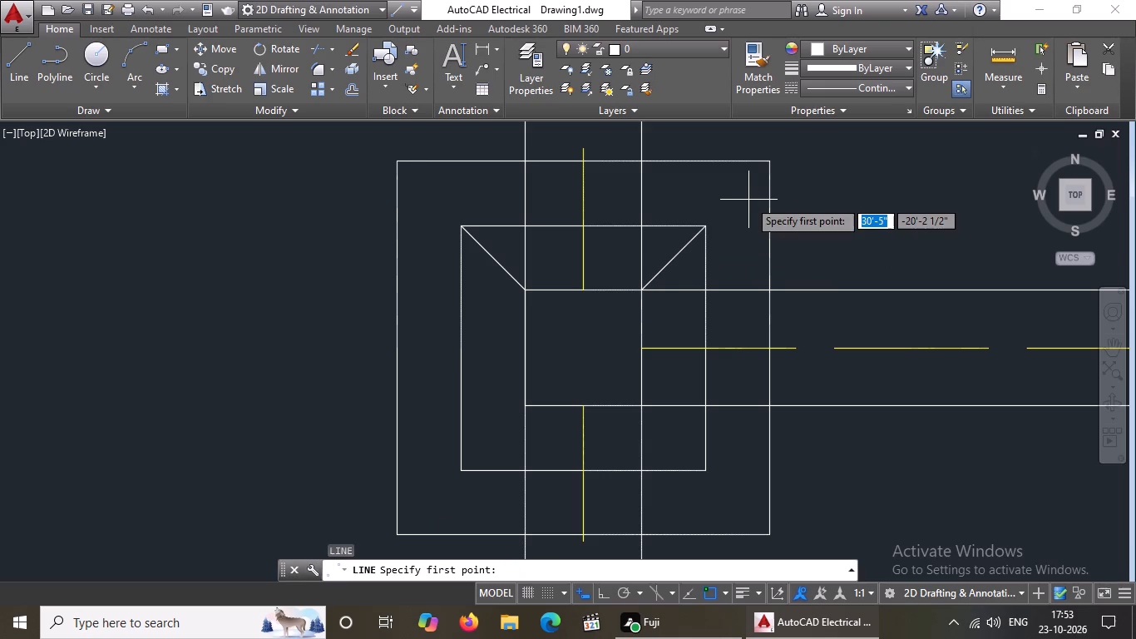
pyautogui.moveTo(466, 471); pyautogui.dragTo(491, 458)
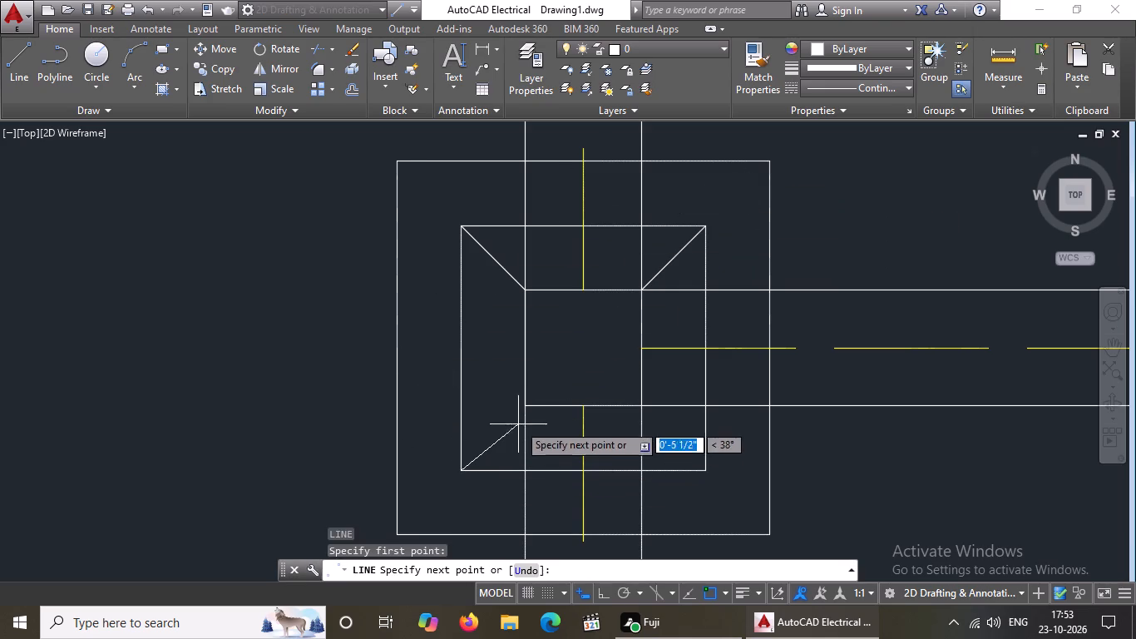
pyautogui.moveTo(525, 404); pyautogui.dragTo(549, 394)
pyautogui.press('Return')
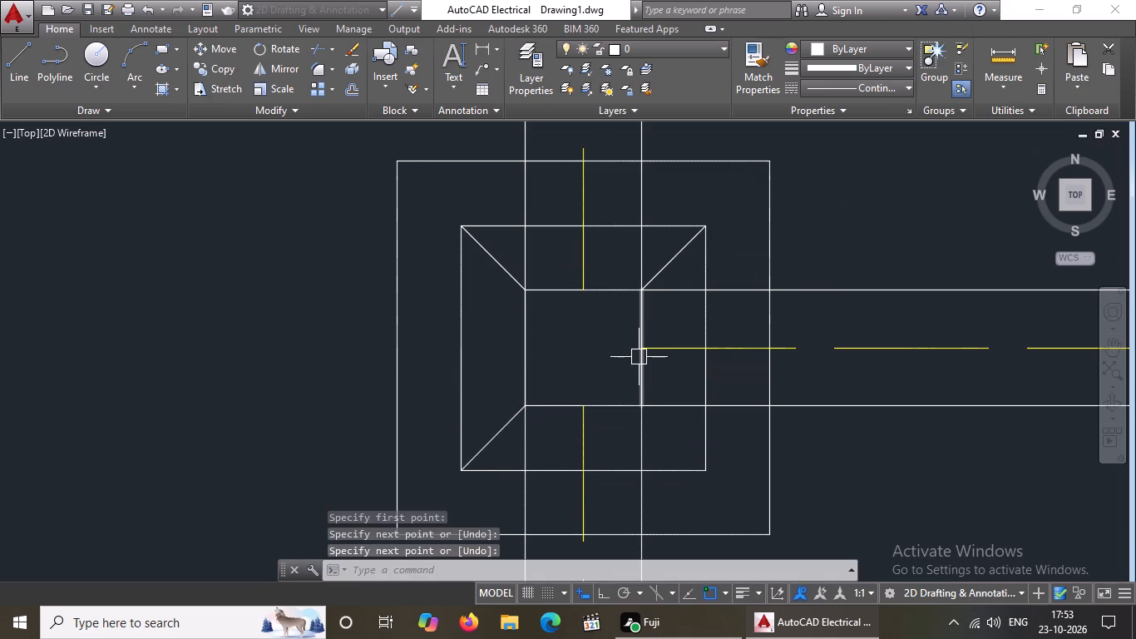
pyautogui.press('l')
pyautogui.press('Return')
pyautogui.click(640, 409)
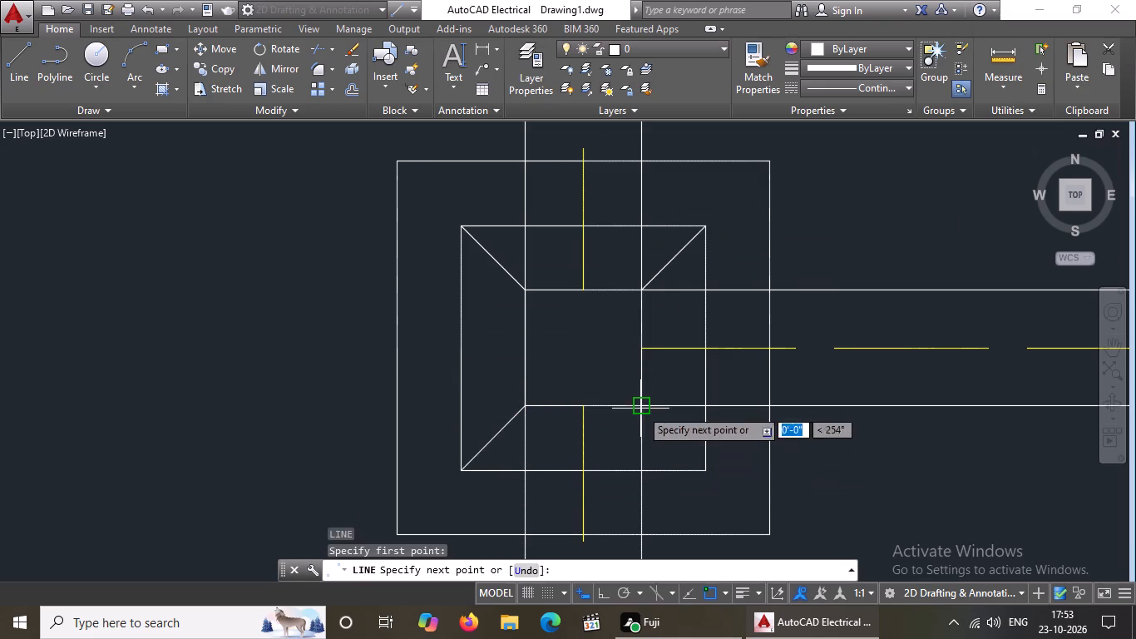
pyautogui.click(704, 469)
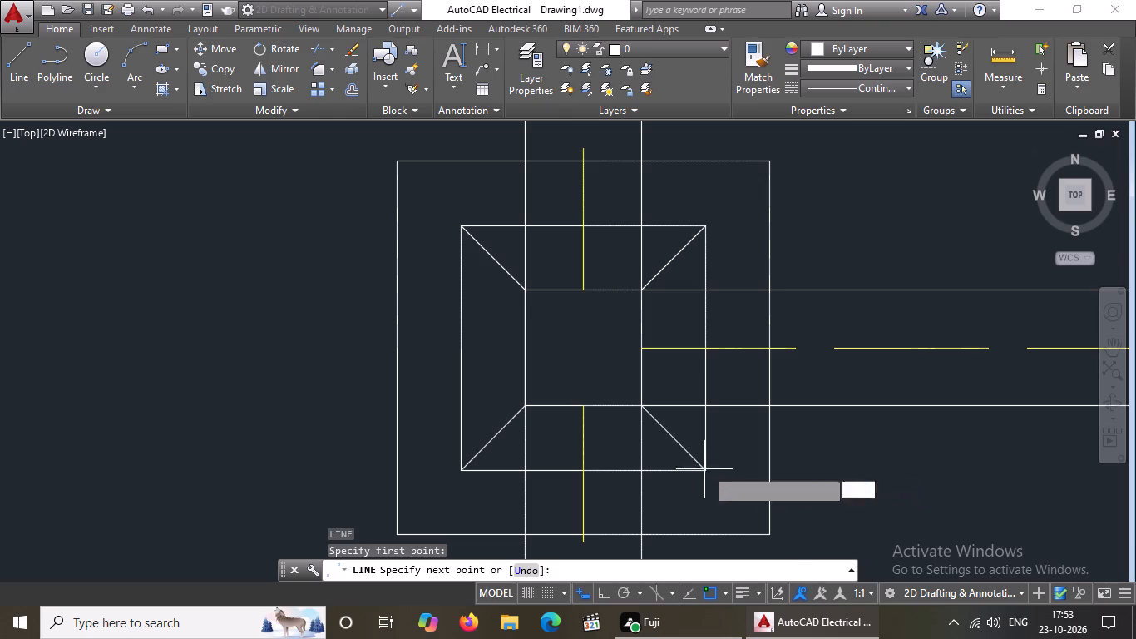
pyautogui.press('Return')
# Draw a diagonal line joining the upper-right corners of the inner and middle squares at the left wall's fourth junction from the top.
pyautogui.press('l')
pyautogui.press('Return')
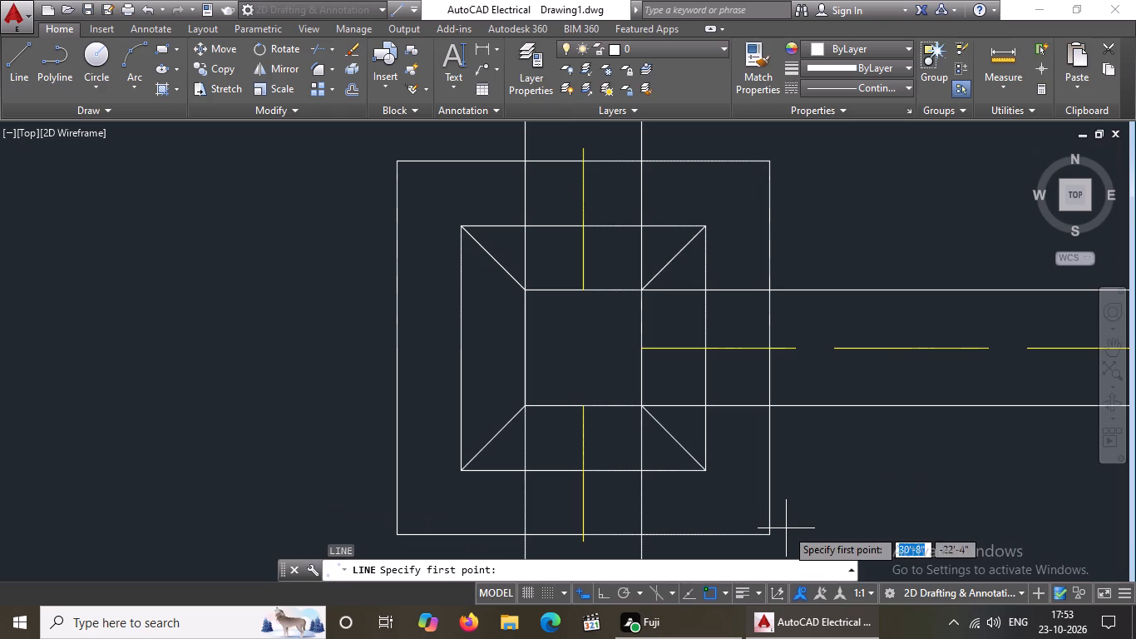
pyautogui.scroll(-5, 721, 474)
pyautogui.moveTo(698, 369); pyautogui.dragTo(698, 310, button='middle')
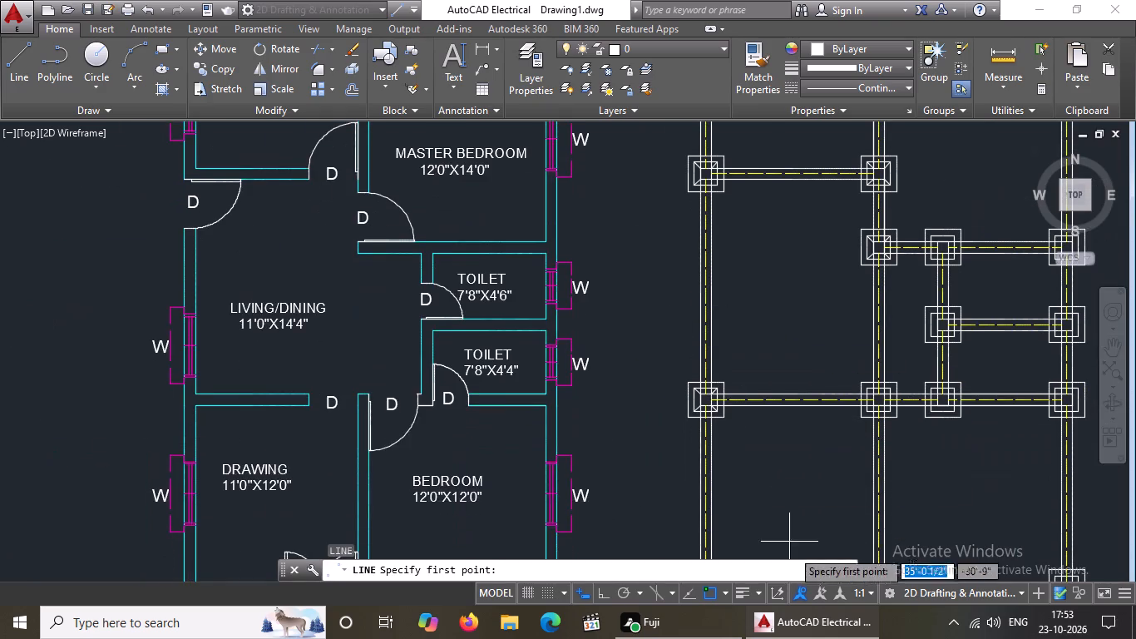
pyautogui.moveTo(784, 507); pyautogui.dragTo(768, 428, button='middle')
pyautogui.scroll(-2, 768, 428)
pyautogui.scroll(3, 728, 448)
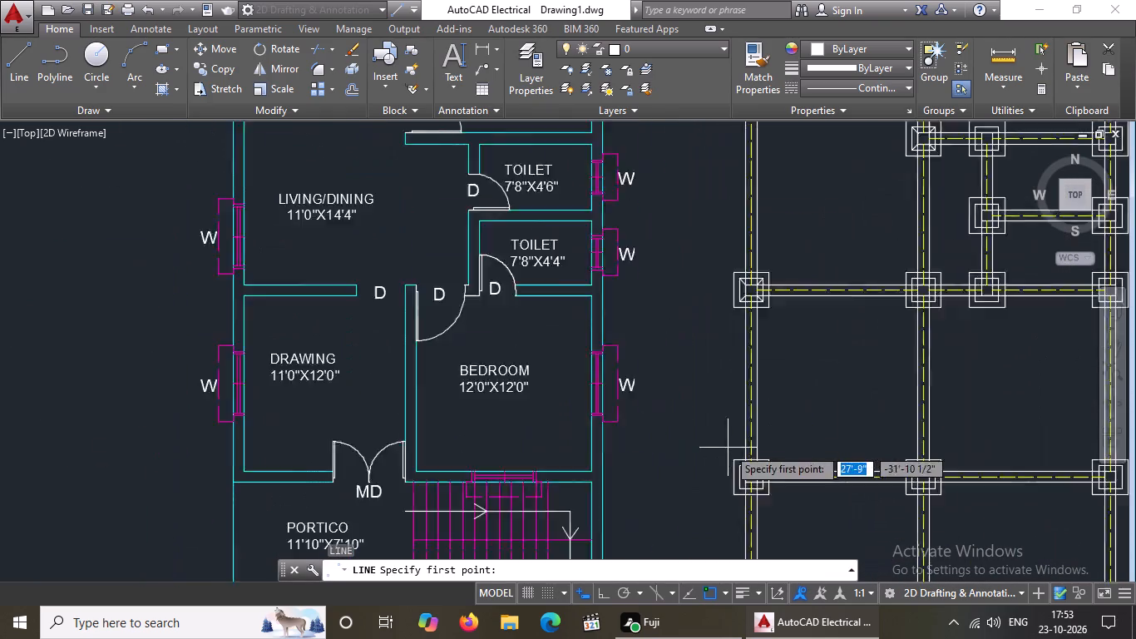
pyautogui.scroll(3, 828, 502)
pyautogui.moveTo(594, 439); pyautogui.dragTo(610, 427)
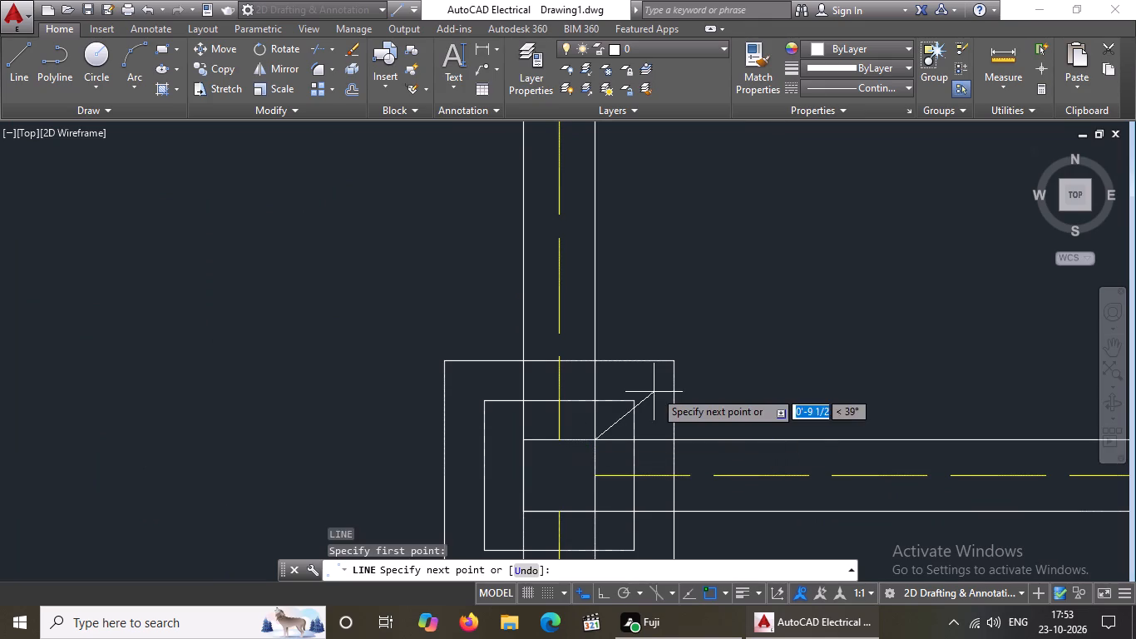
pyautogui.moveTo(632, 403); pyautogui.dragTo(638, 392)
pyautogui.press('Return')
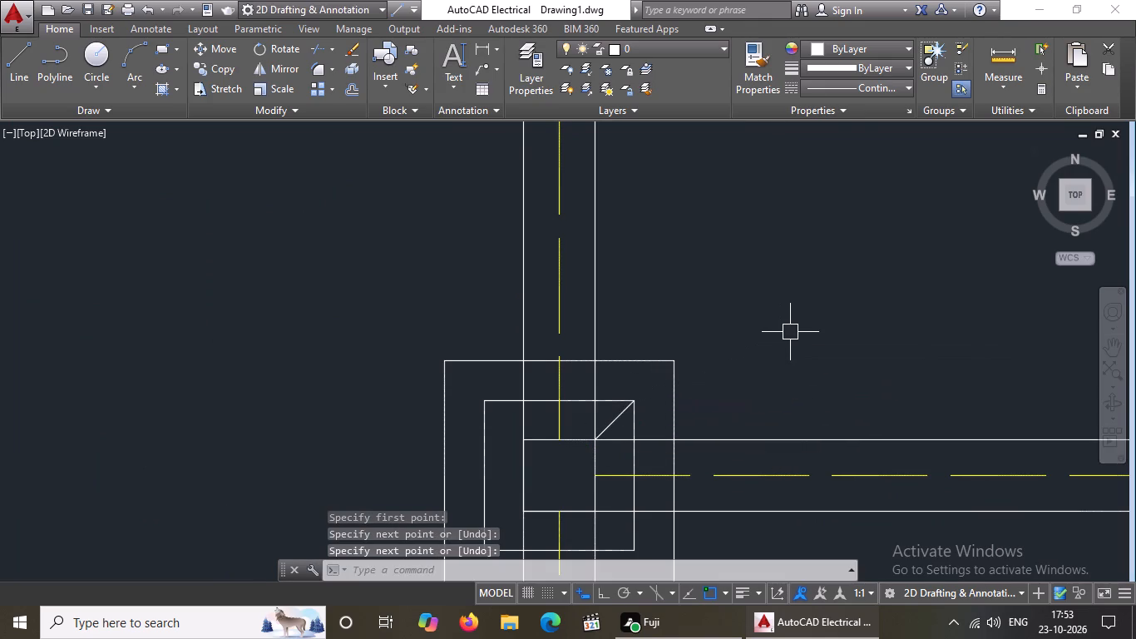
# Draw a diagonal line about 7 1/2" long joining the middle and inner squares' upper-left corners at the left wall's fourth junction from the top.
pyautogui.press('l')
pyautogui.press('Return')
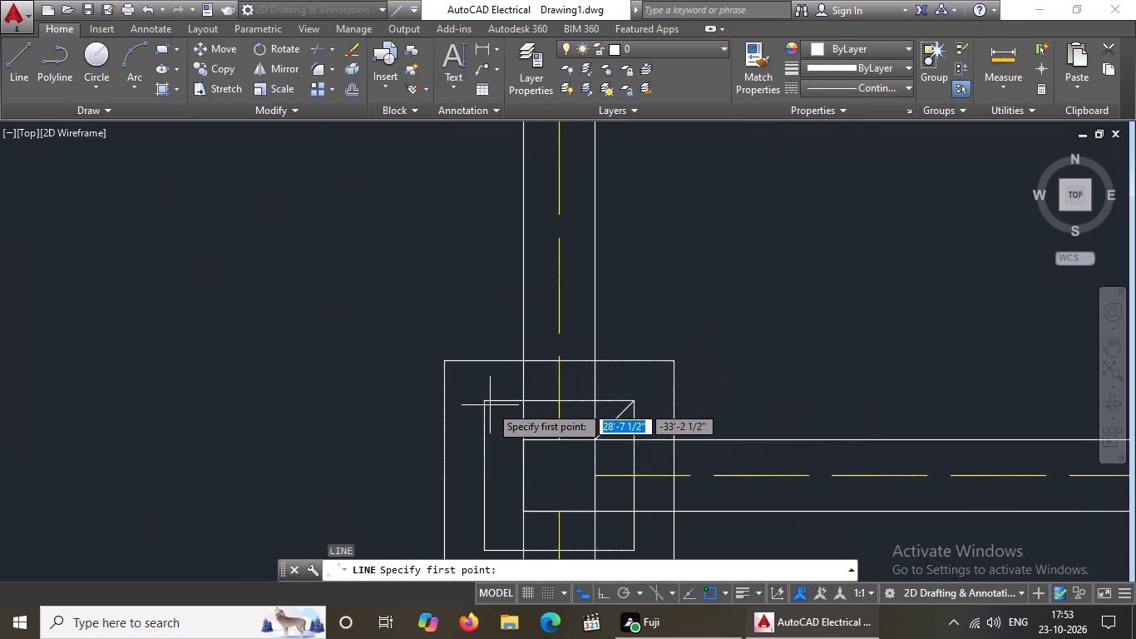
pyautogui.moveTo(485, 401); pyautogui.dragTo(494, 411)
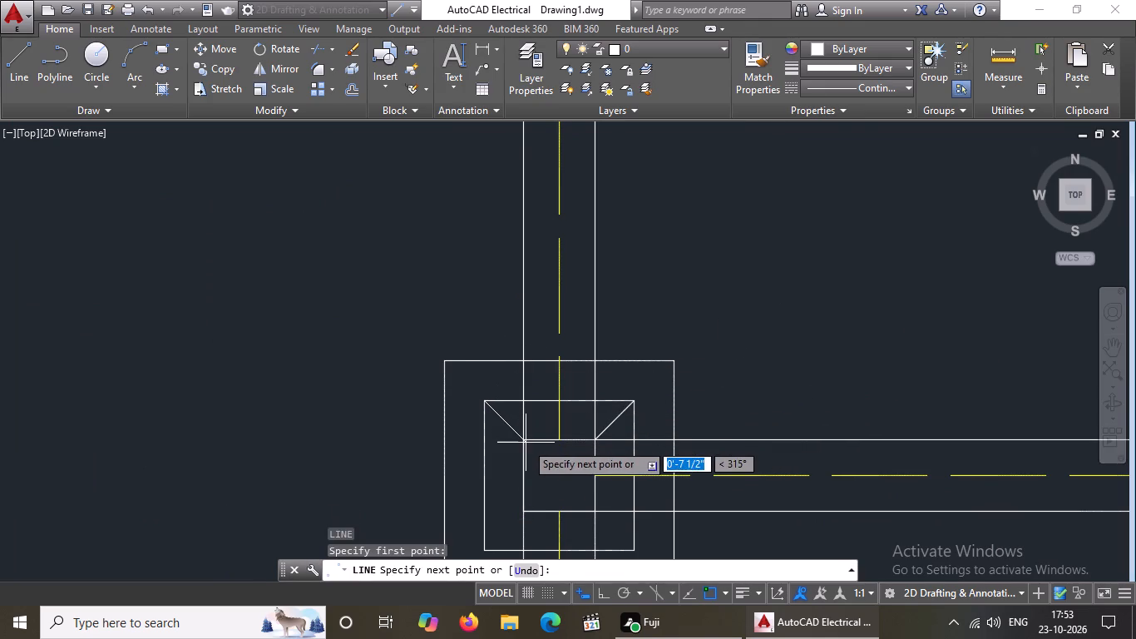
pyautogui.moveTo(521, 441); pyautogui.dragTo(572, 425)
pyautogui.press('Return')
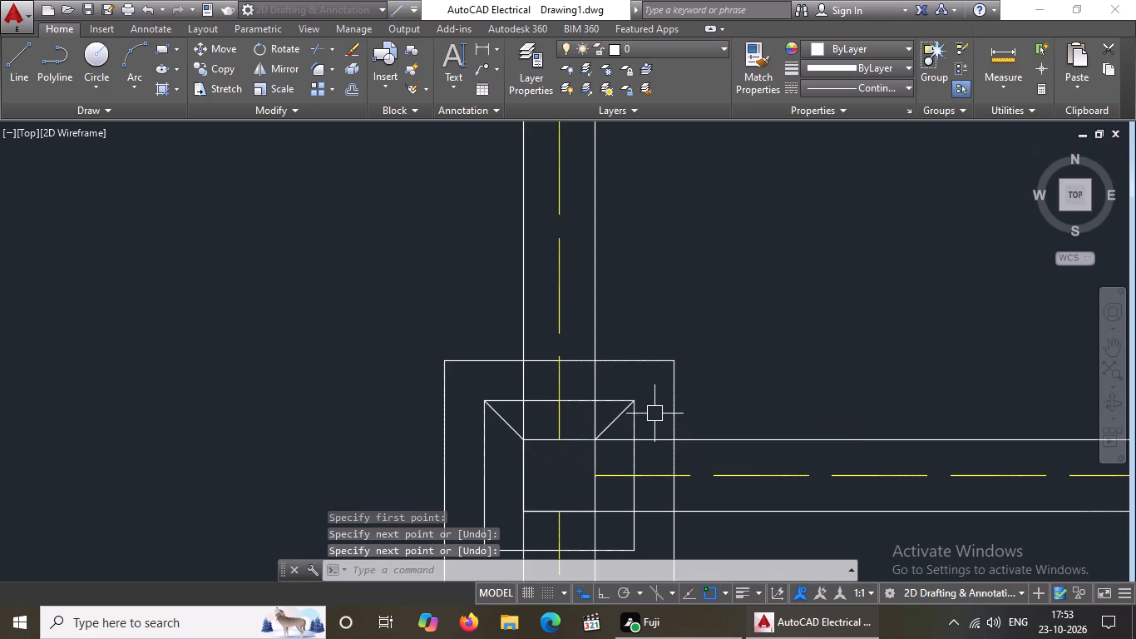
# Draw diagonal lines joining the inner and middle squares' lower-right and lower-left corners at the left wall's fourth junction from the top.
pyautogui.press('l')
pyautogui.press('Return')
pyautogui.scroll(-2, 644, 408)
pyautogui.scroll(2, 651, 461)
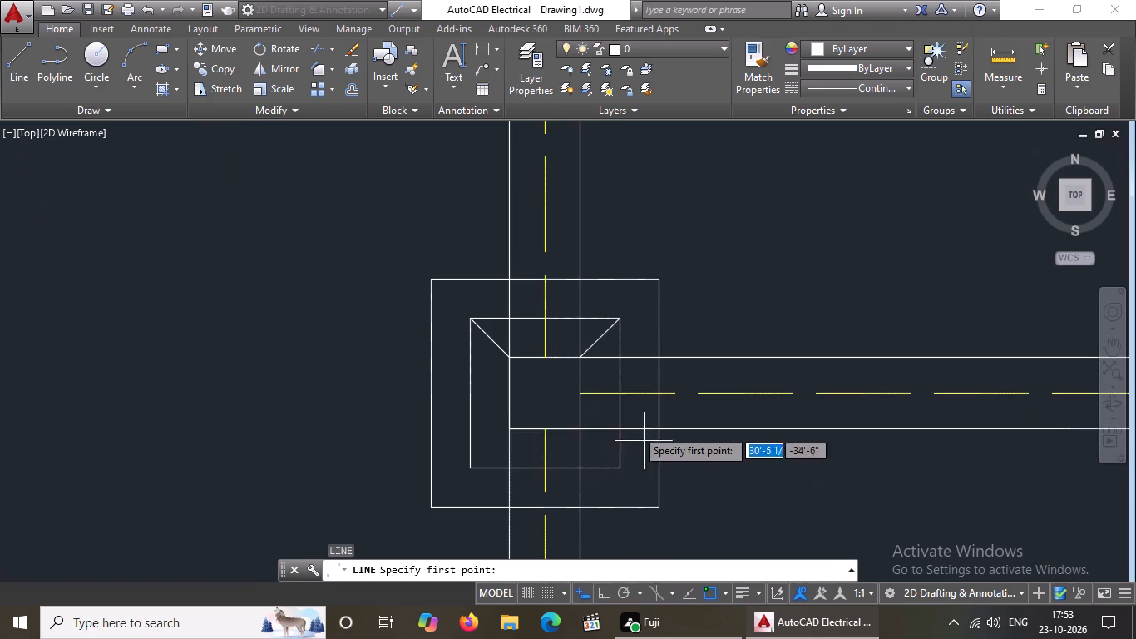
pyautogui.click(580, 428)
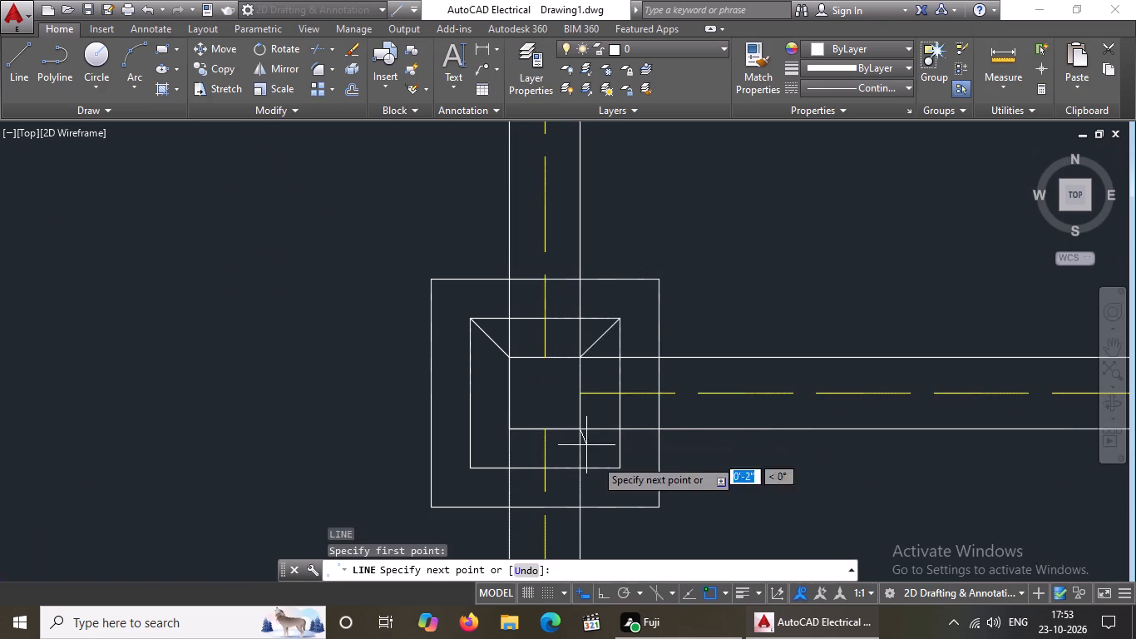
pyautogui.click(620, 468)
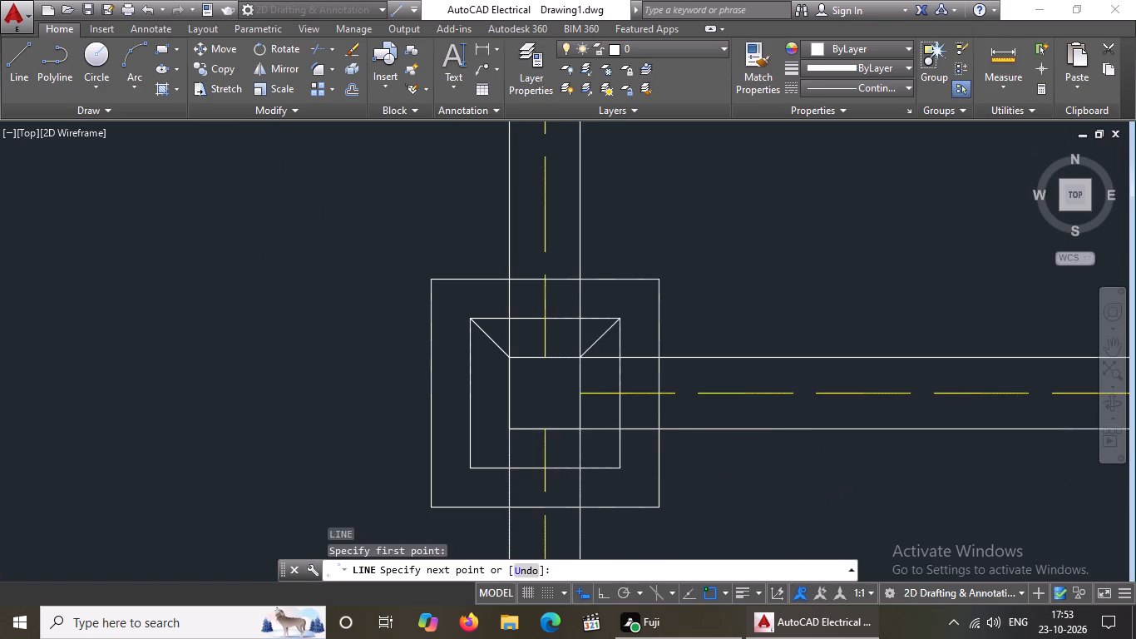
pyautogui.press('Return')
pyautogui.press('l')
pyautogui.press('Return')
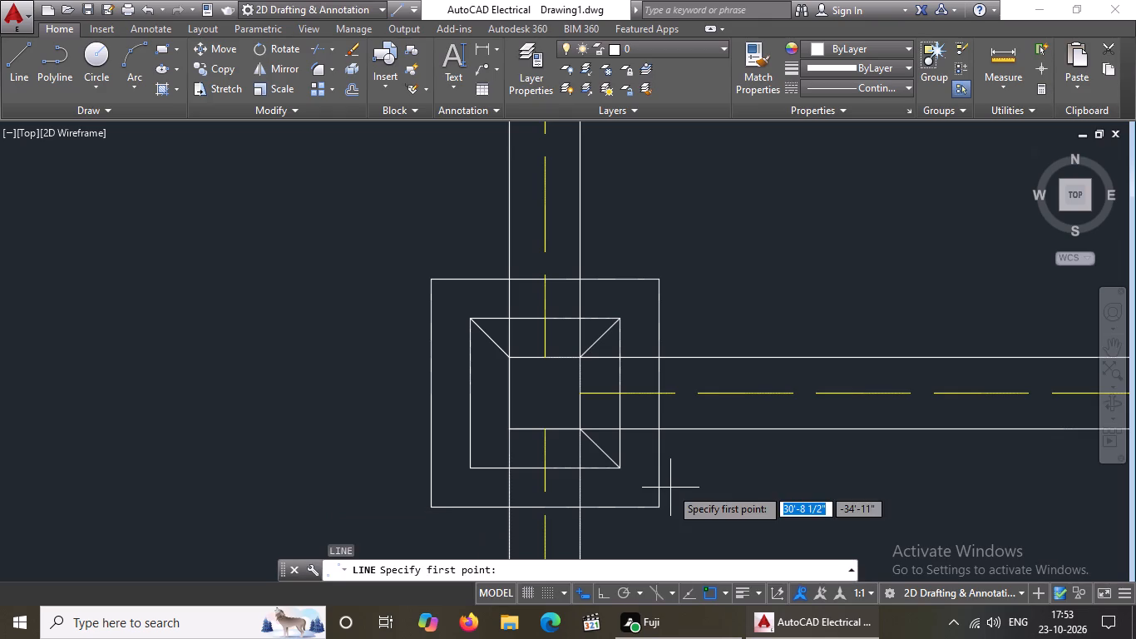
pyautogui.click(471, 466)
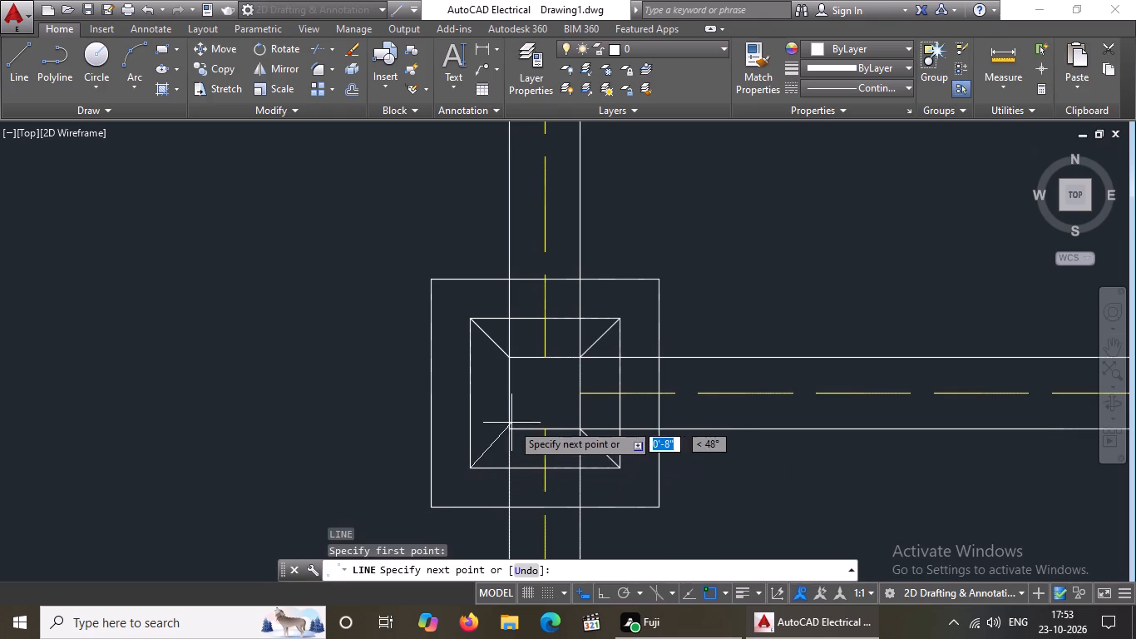
pyautogui.moveTo(508, 431); pyautogui.dragTo(515, 421)
pyautogui.press('Return')
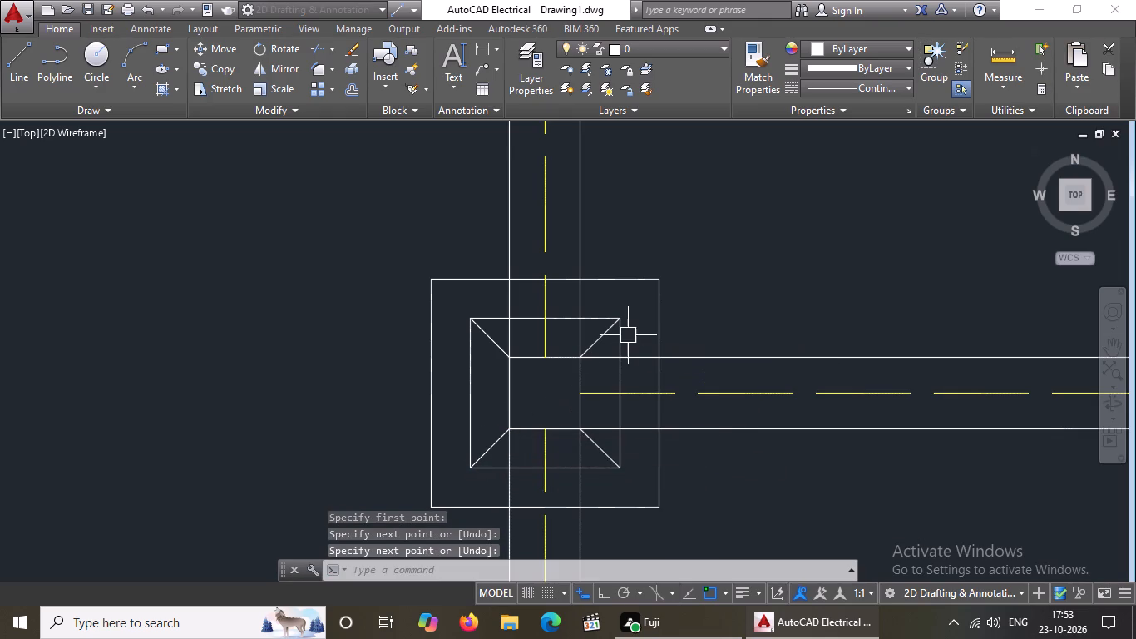
# Draw diagonal lines joining the middle and inner squares' upper-left and upper-right corners at the plan's bottom-left corner junction.
pyautogui.scroll(-4, 625, 355)
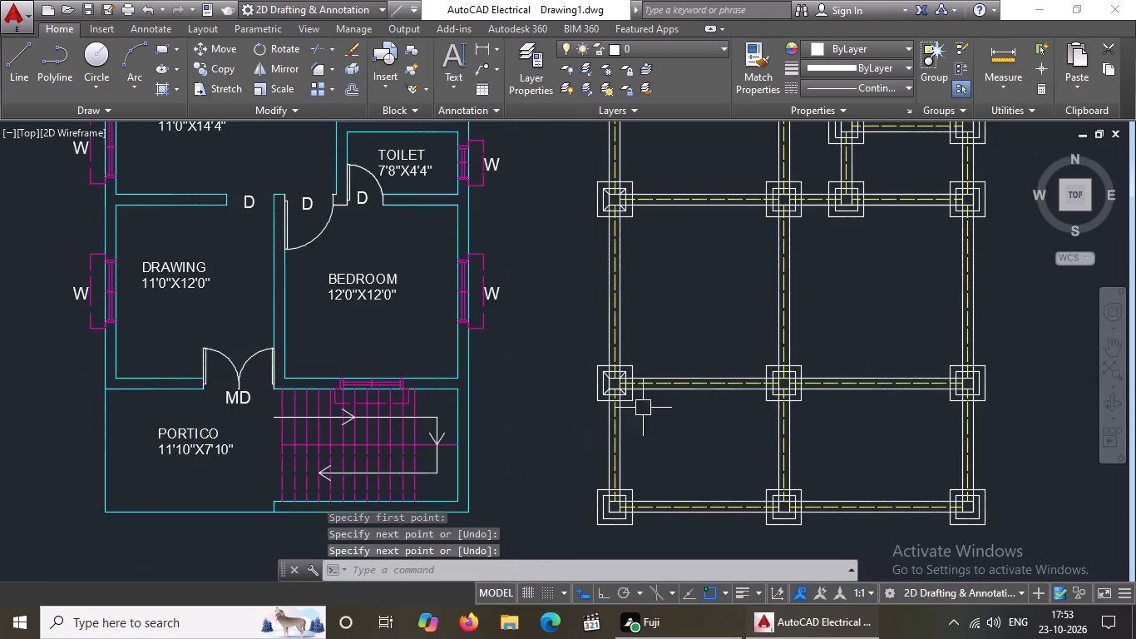
pyautogui.moveTo(646, 431); pyautogui.dragTo(646, 404, button='middle')
pyautogui.scroll(1, 666, 478)
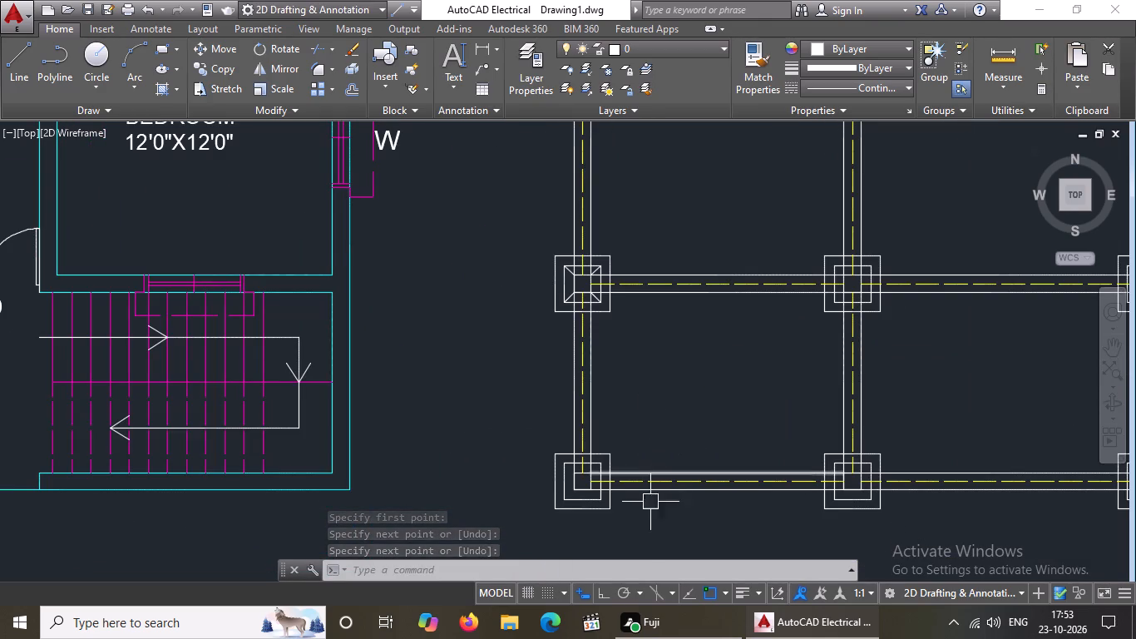
pyautogui.press('l')
pyautogui.press('Return')
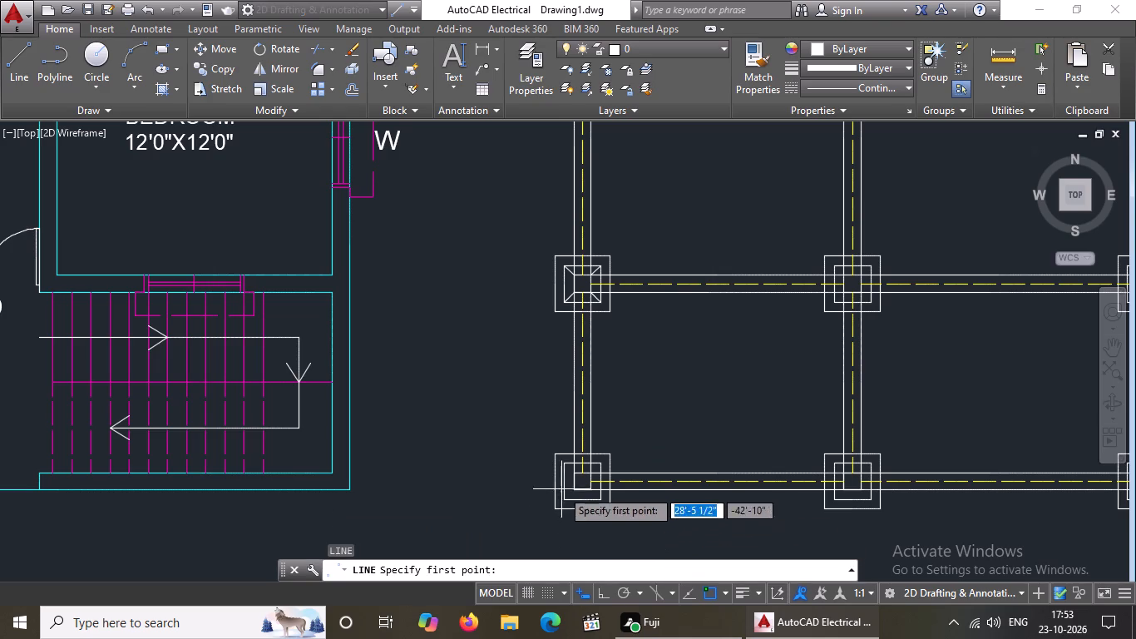
pyautogui.scroll(3, 574, 478)
pyautogui.click(532, 421)
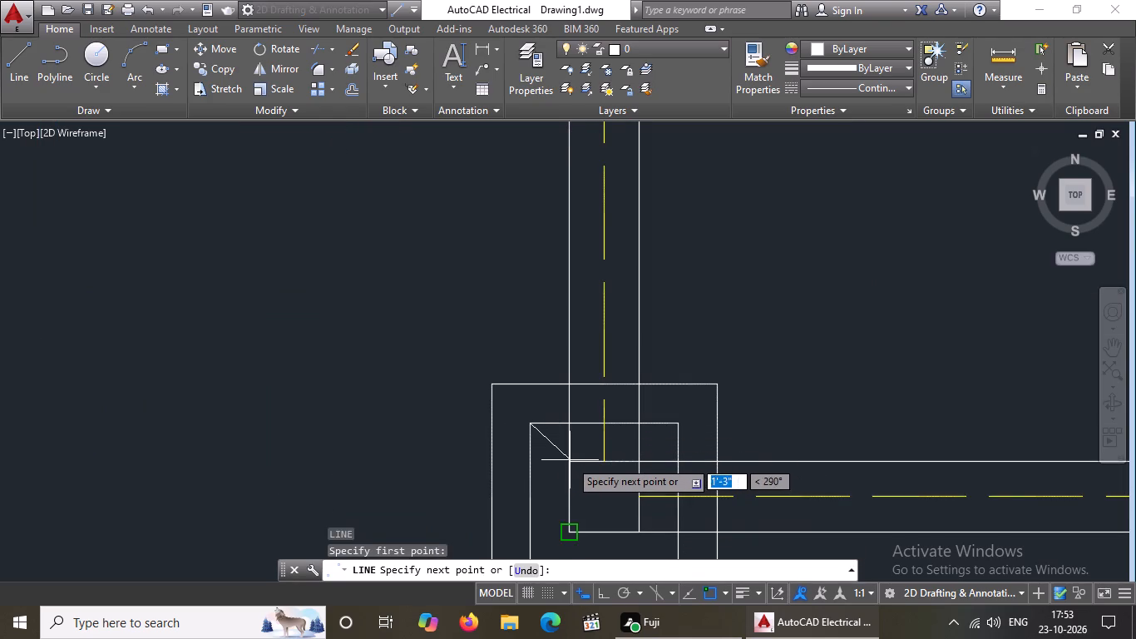
pyautogui.moveTo(571, 463); pyautogui.dragTo(613, 492)
pyautogui.press('Return')
pyautogui.press('l')
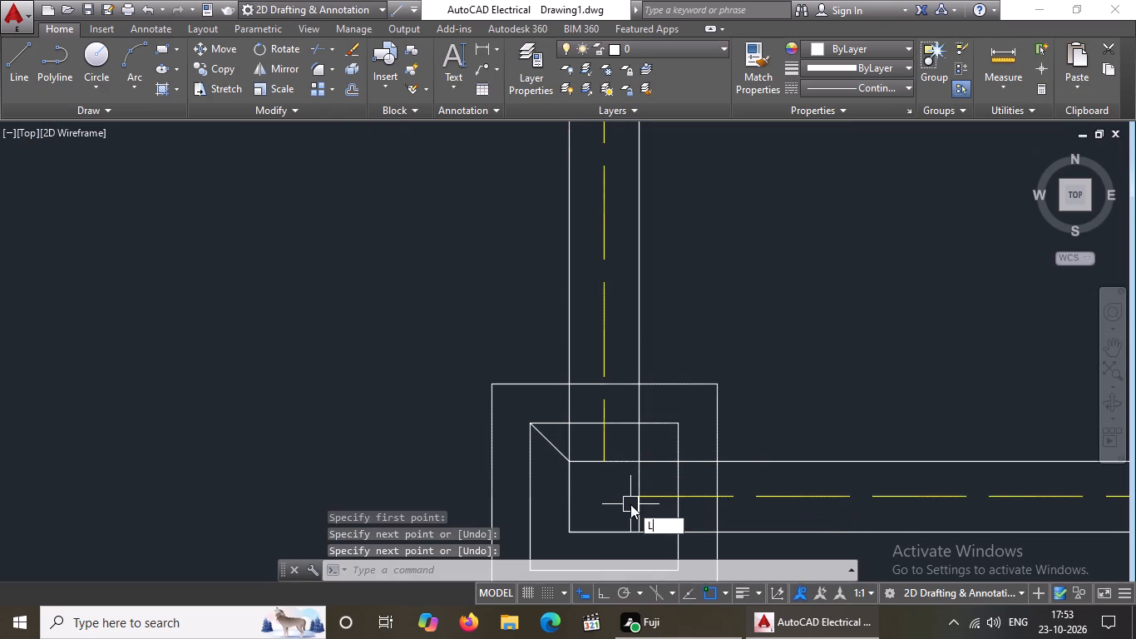
pyautogui.press('Return')
pyautogui.moveTo(645, 464); pyautogui.dragTo(668, 453)
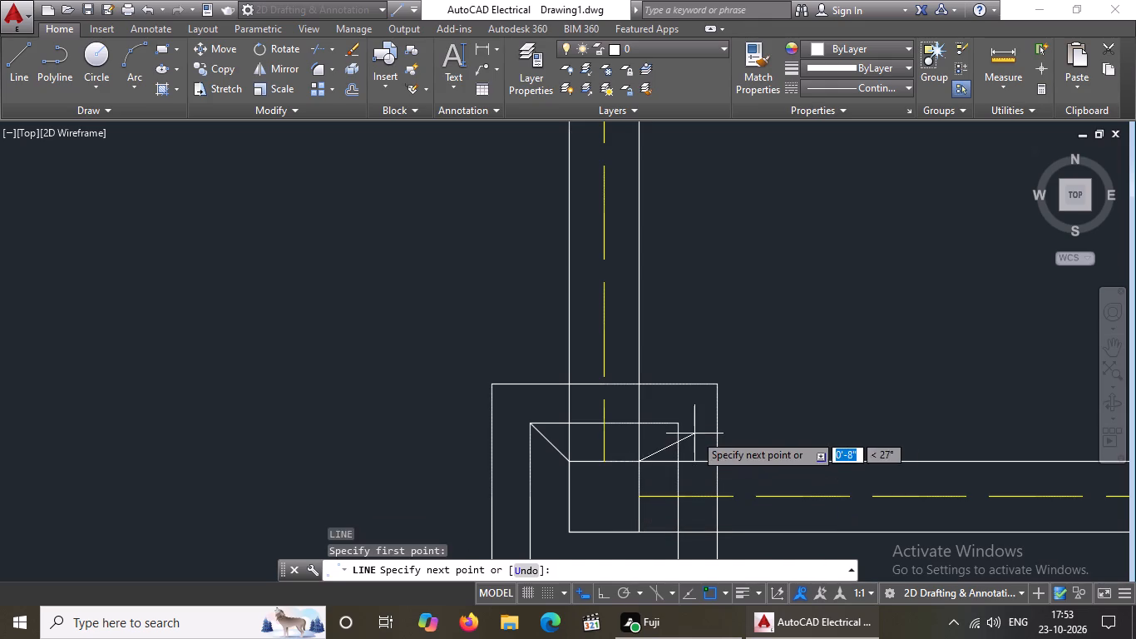
pyautogui.click(679, 427)
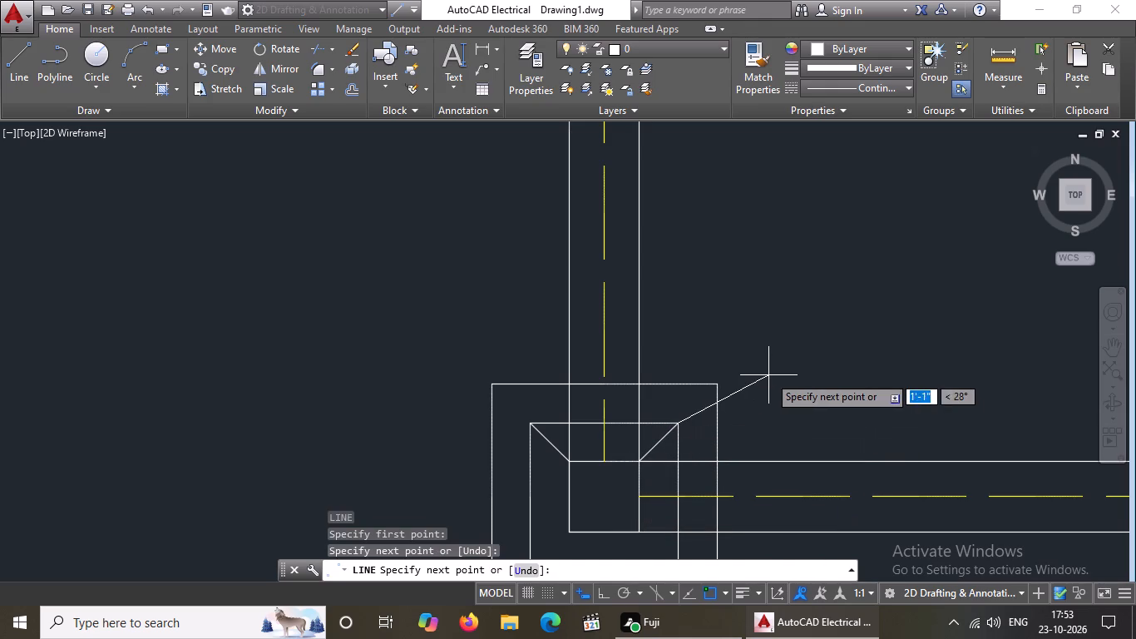
pyautogui.press('Return')
# Draw diagonal lines about 7 1/2" long joining the middle and inner squares' lower-left and lower-right corners at the plan's bottom-left corner junction.
pyautogui.press('l')
pyautogui.press('Return')
pyautogui.scroll(-3, 755, 381)
pyautogui.scroll(3, 754, 415)
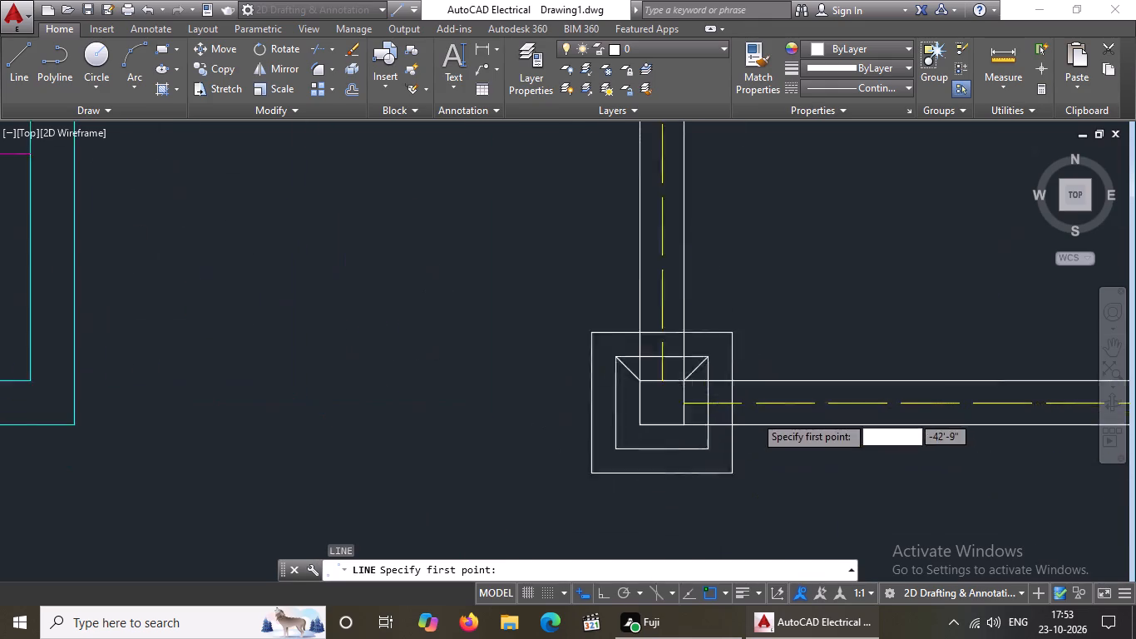
pyautogui.click(533, 468)
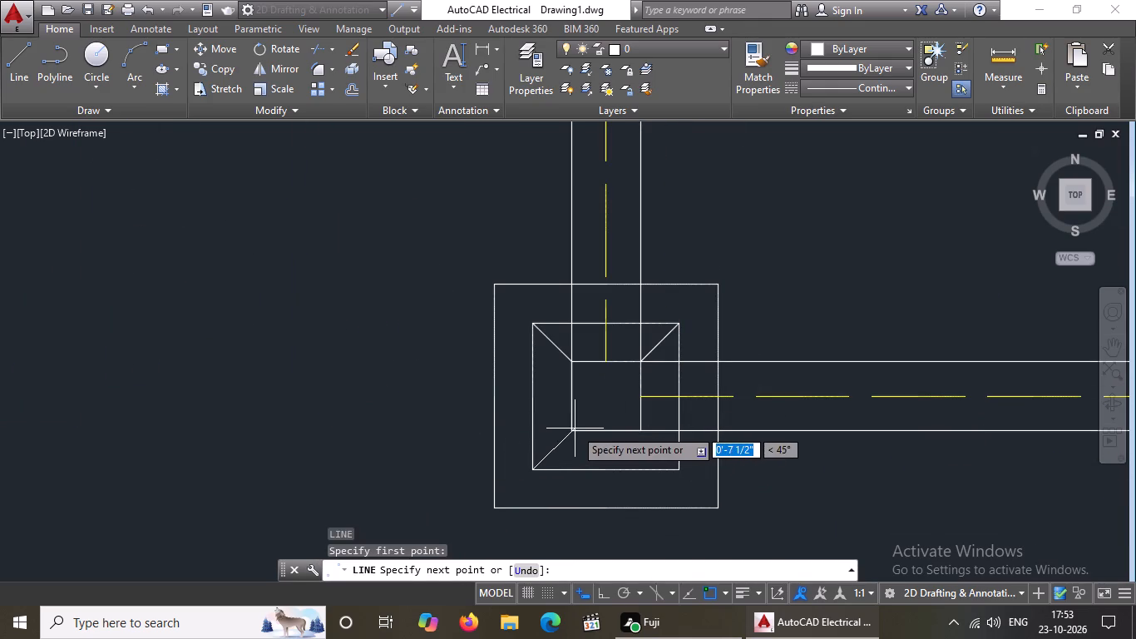
pyautogui.moveTo(570, 432); pyautogui.dragTo(602, 415)
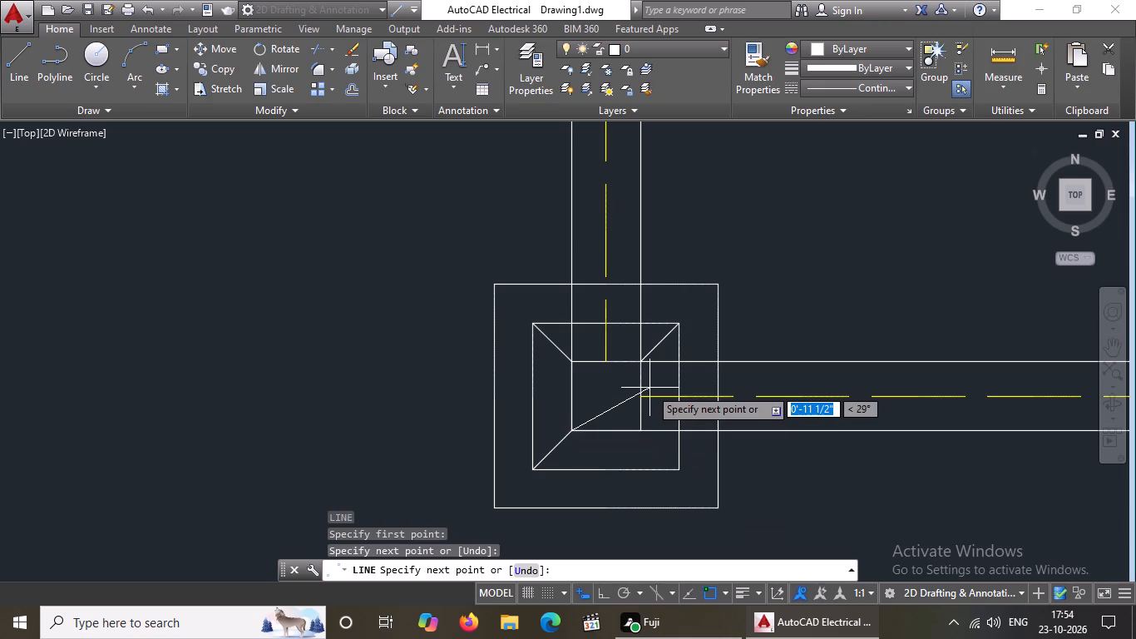
pyautogui.press('Return')
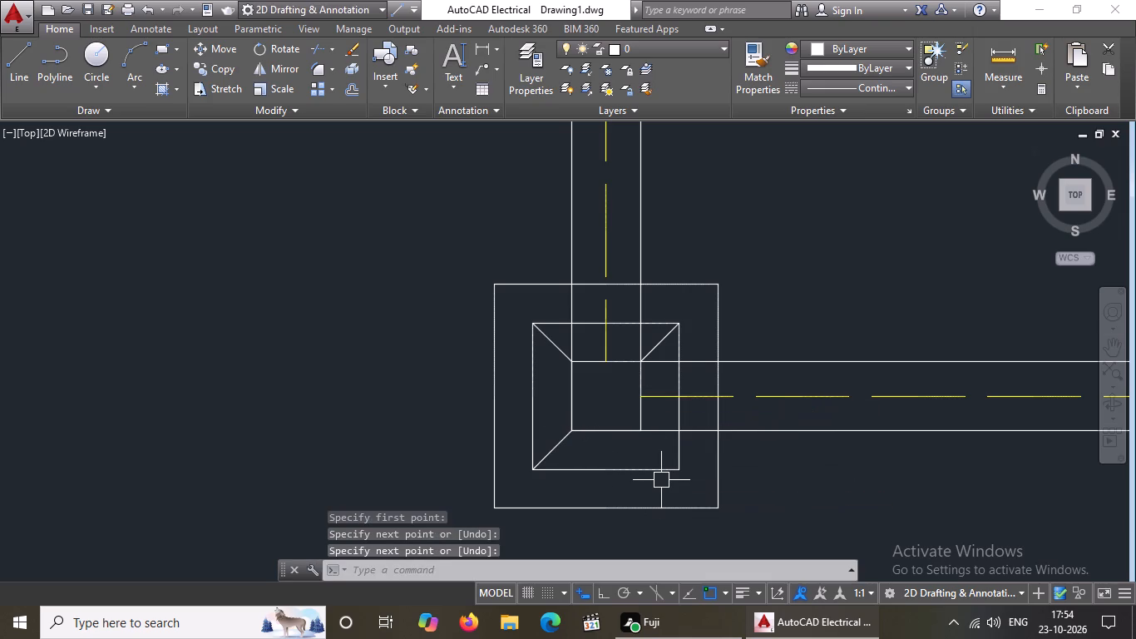
pyautogui.press('l')
pyautogui.press('Return')
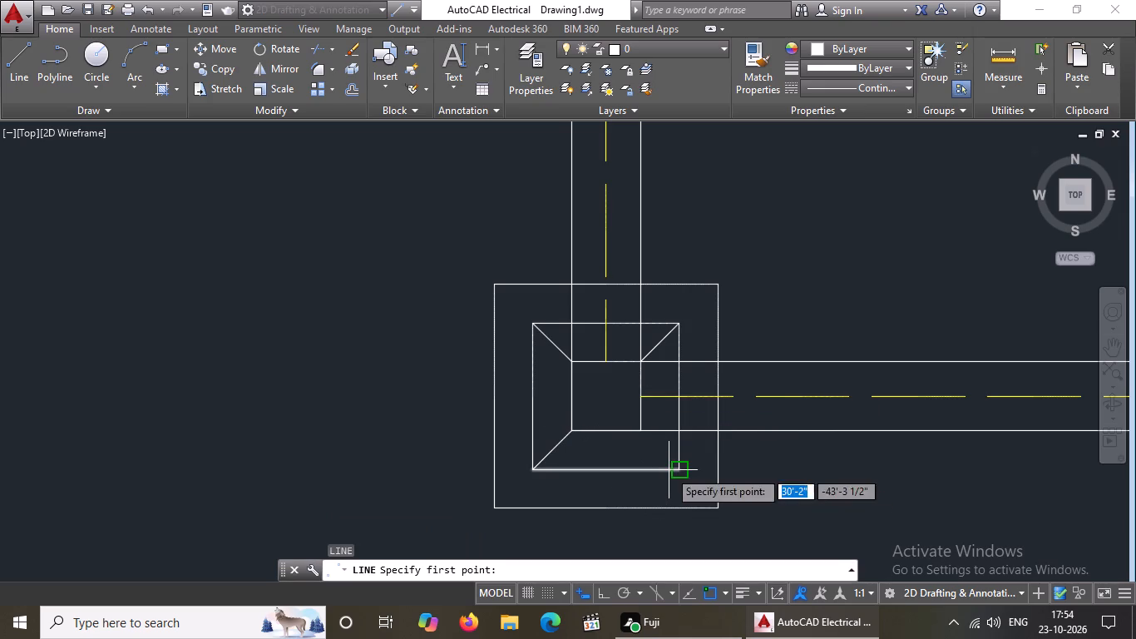
pyautogui.click(642, 429)
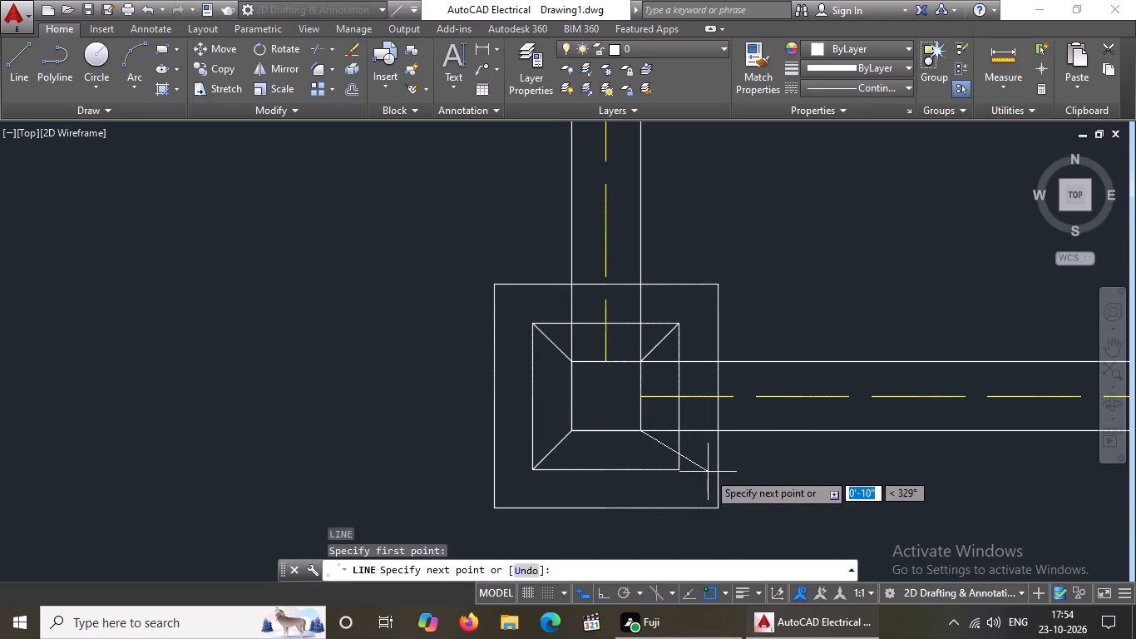
pyautogui.click(680, 468)
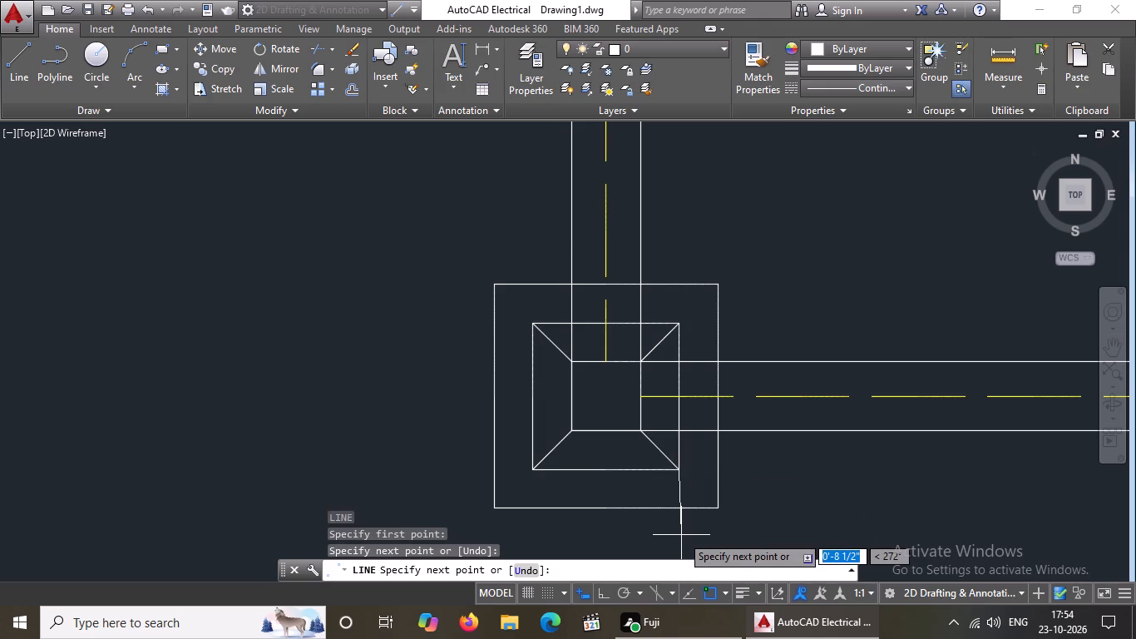
pyautogui.press('Return')
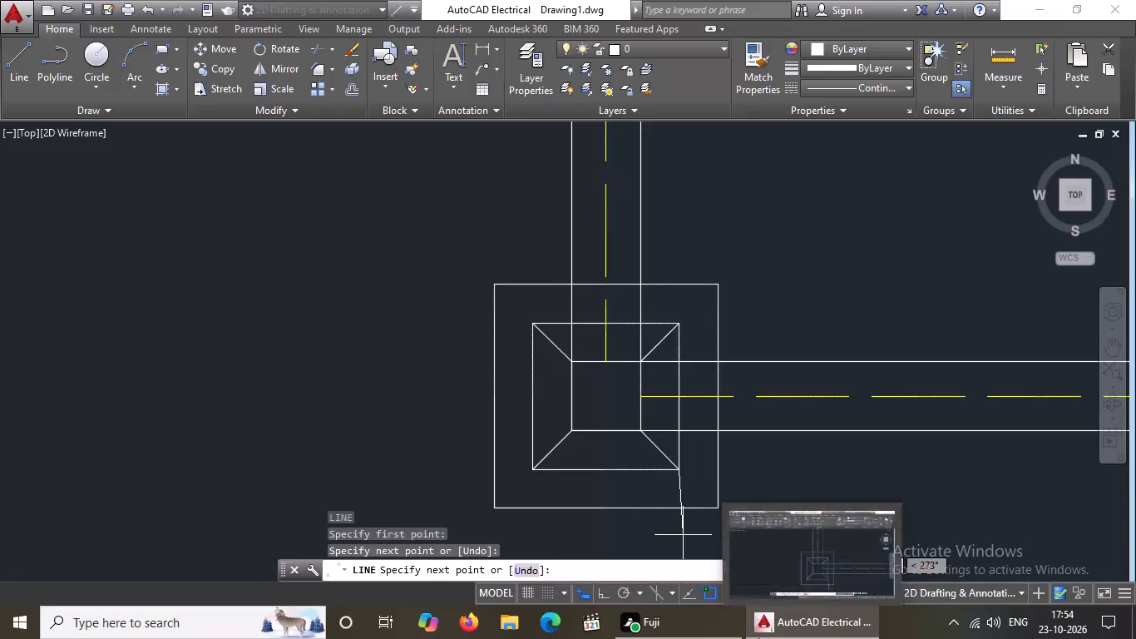
# Draw a diagonal line joining the lower-left corners of the middle and inner squares at the bottom wall's middle junction.
pyautogui.scroll(-4, 881, 448)
pyautogui.moveTo(864, 449); pyautogui.dragTo(605, 459, button='middle')
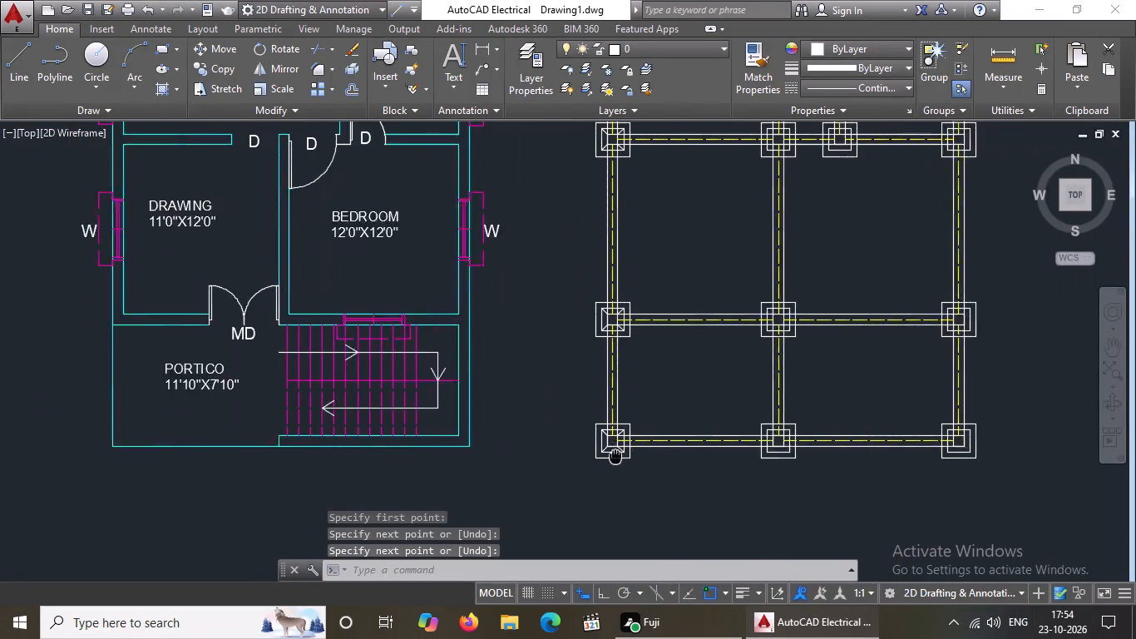
pyautogui.moveTo(605, 459); pyautogui.dragTo(603, 461, button='middle')
pyautogui.scroll(3, 703, 466)
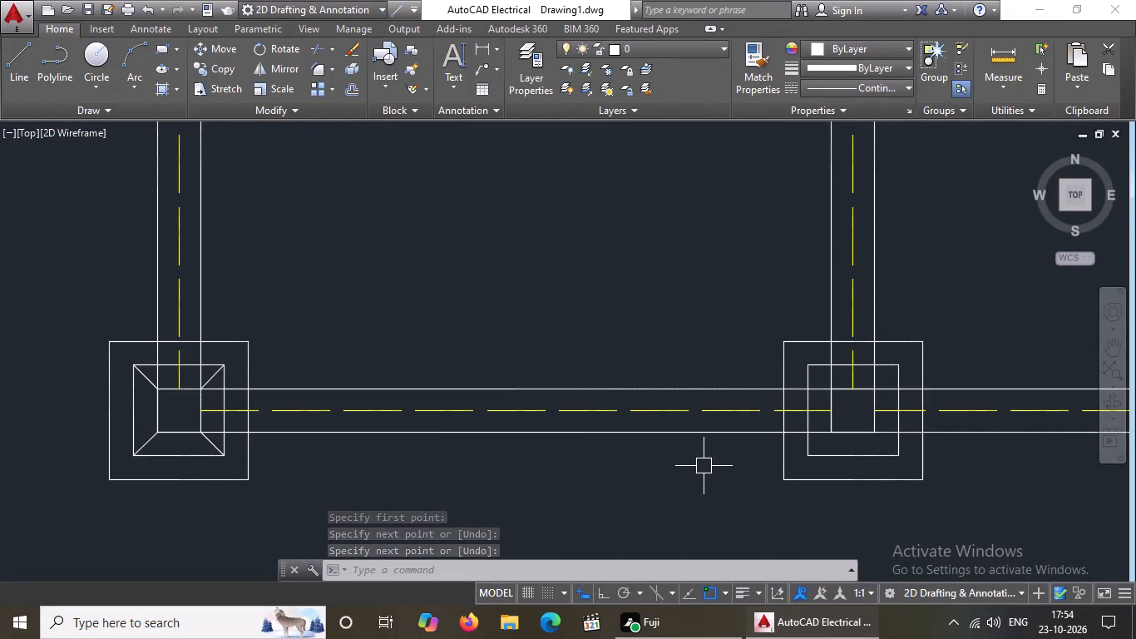
pyautogui.press('l')
pyautogui.press('Return')
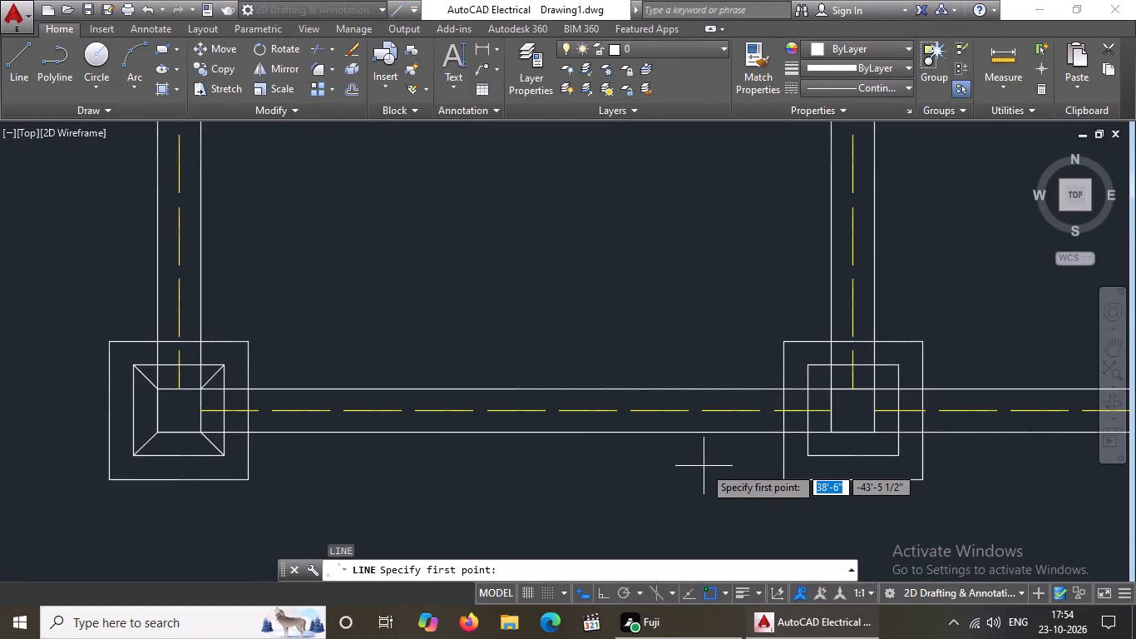
pyautogui.click(810, 456)
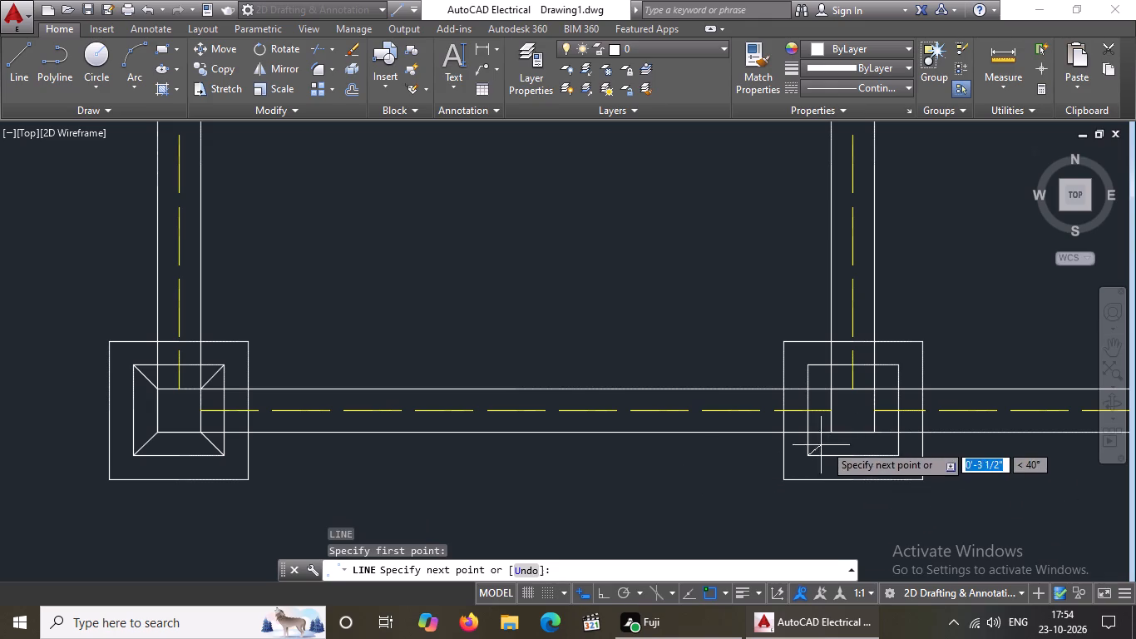
pyautogui.click(832, 432)
pyautogui.press('Return')
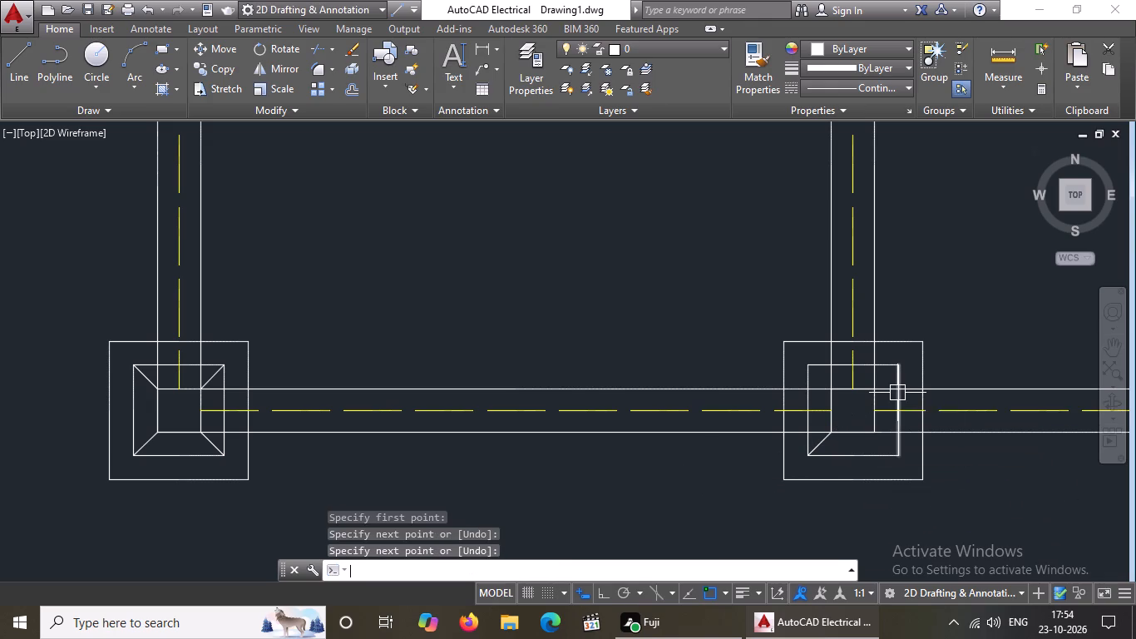
# Draw diagonal lines joining the middle and inner squares' upper-left and upper-right corners at the bottom wall's middle junction.
pyautogui.press('l')
pyautogui.press('Return')
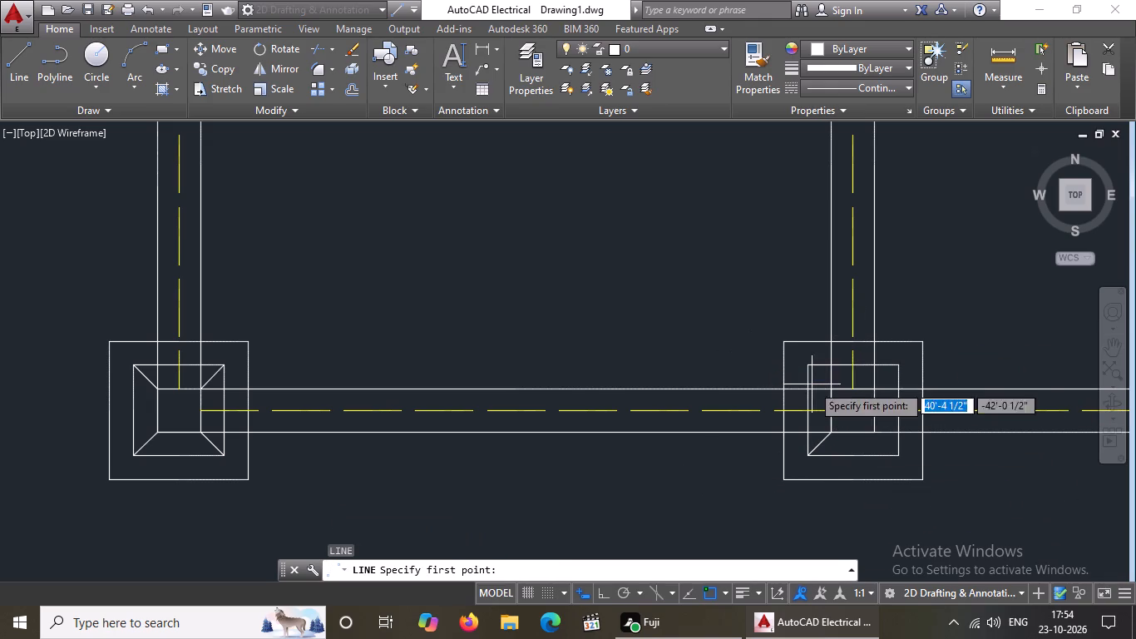
pyautogui.moveTo(807, 364); pyautogui.dragTo(818, 376)
pyautogui.click(829, 389)
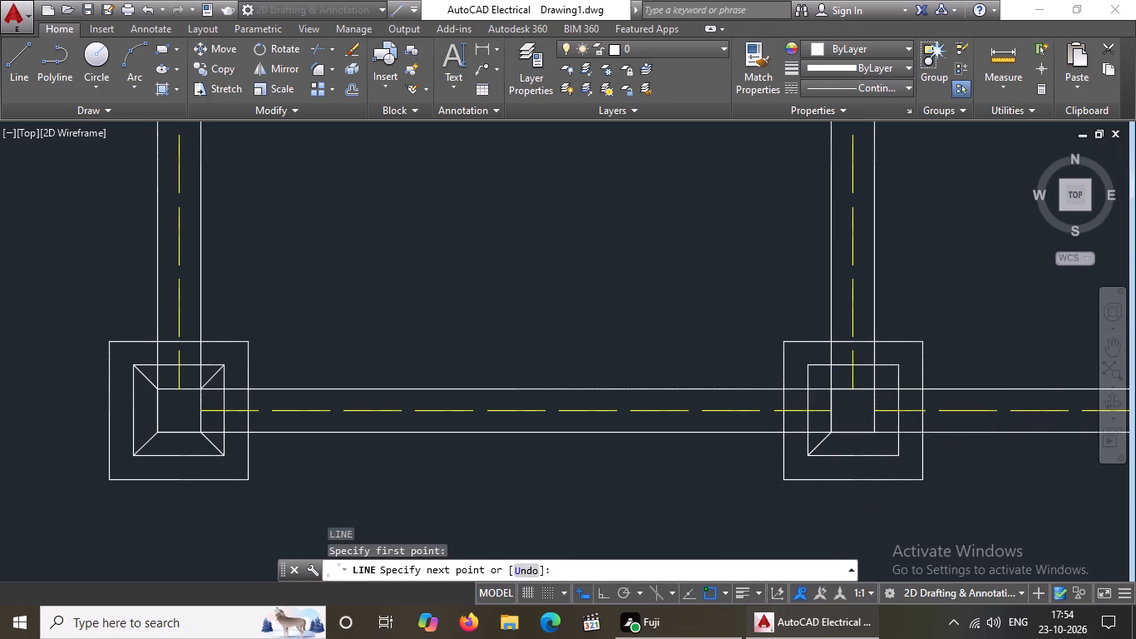
pyautogui.press('Return')
pyautogui.press('l')
pyautogui.press('Return')
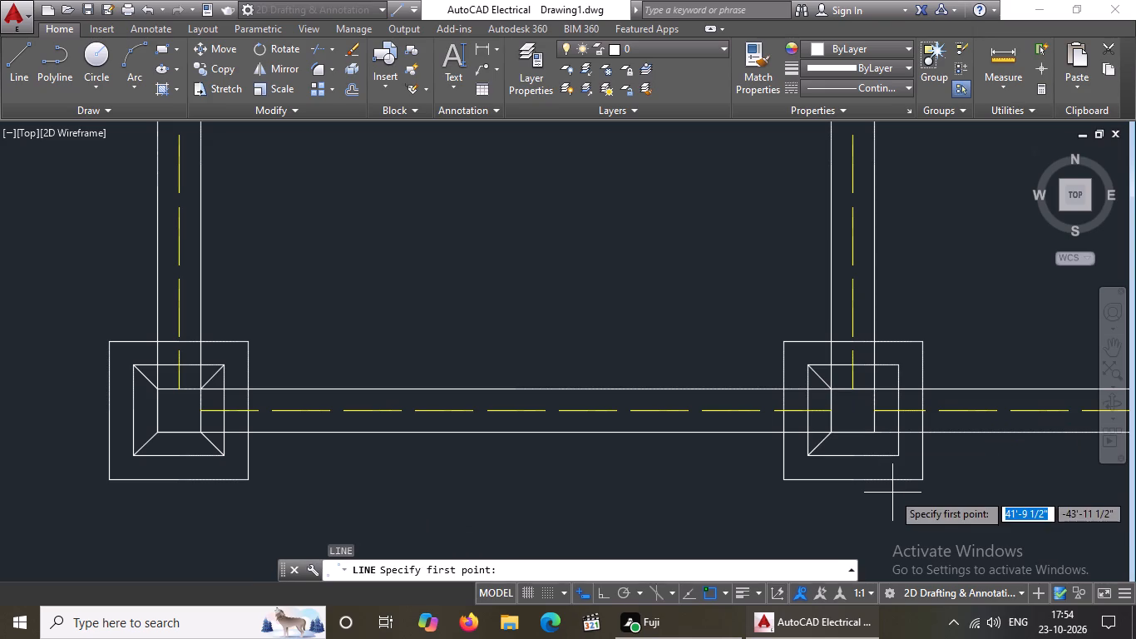
pyautogui.click(874, 388)
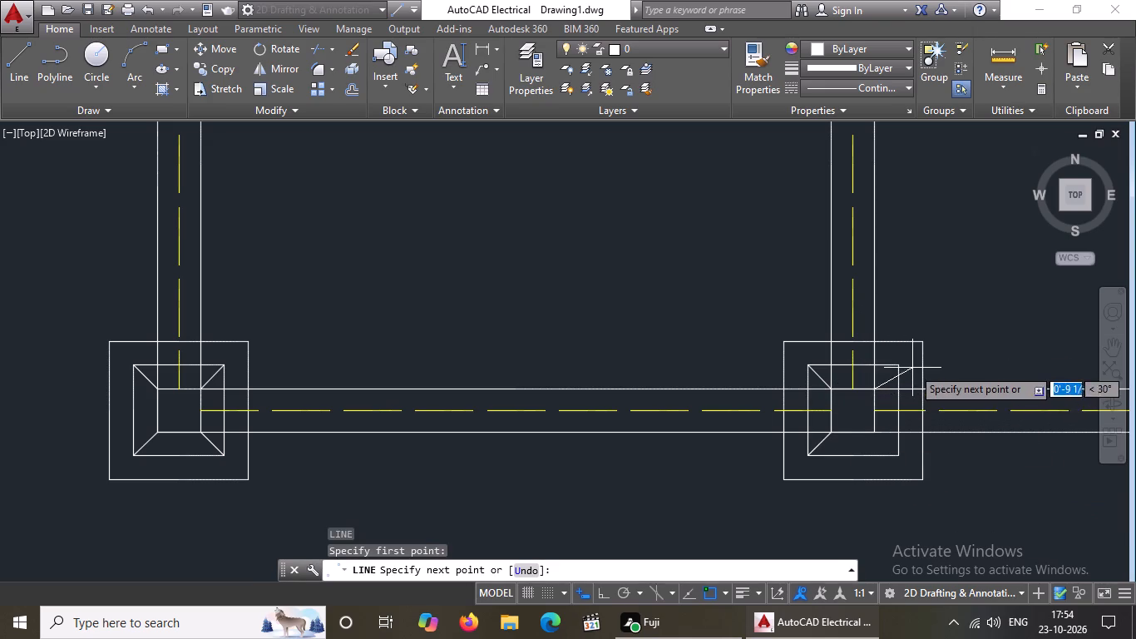
pyautogui.click(897, 367)
pyautogui.press('Return')
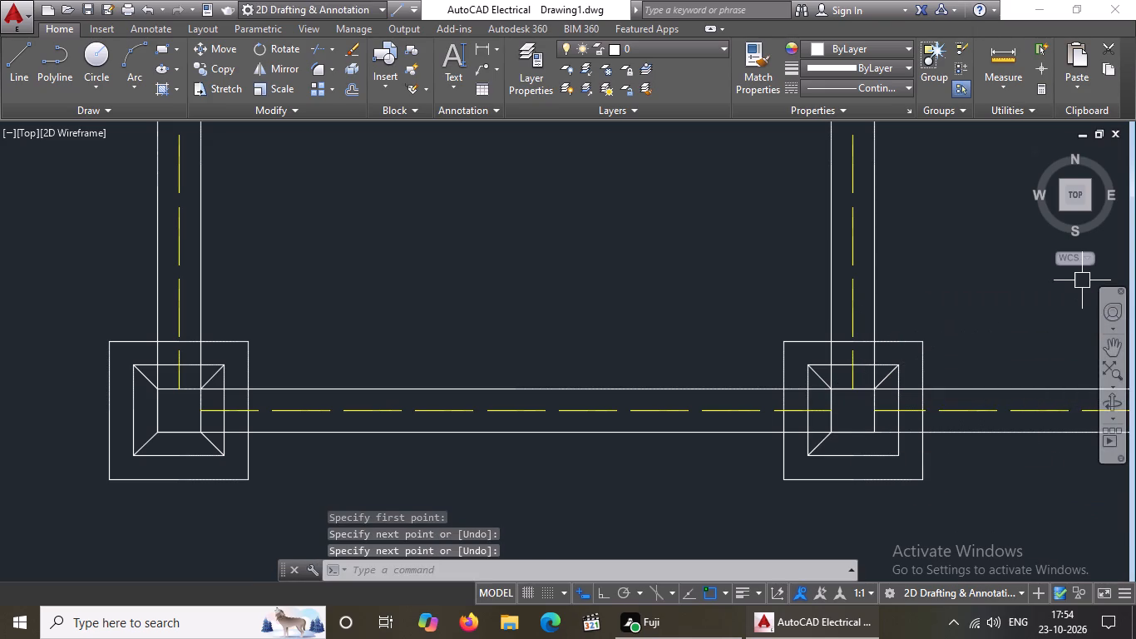
# Draw a diagonal line about 7 1/2" long joining the inner and middle squares' lower-right corners at the bottom wall's middle junction.
pyautogui.press('l')
pyautogui.press('Return')
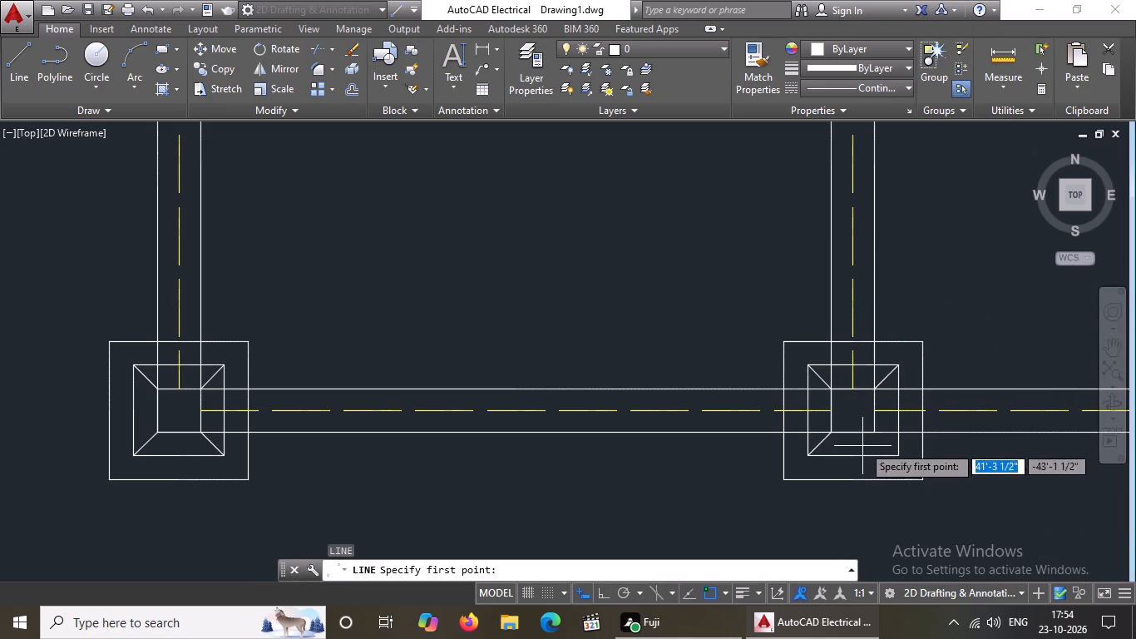
pyautogui.click(872, 432)
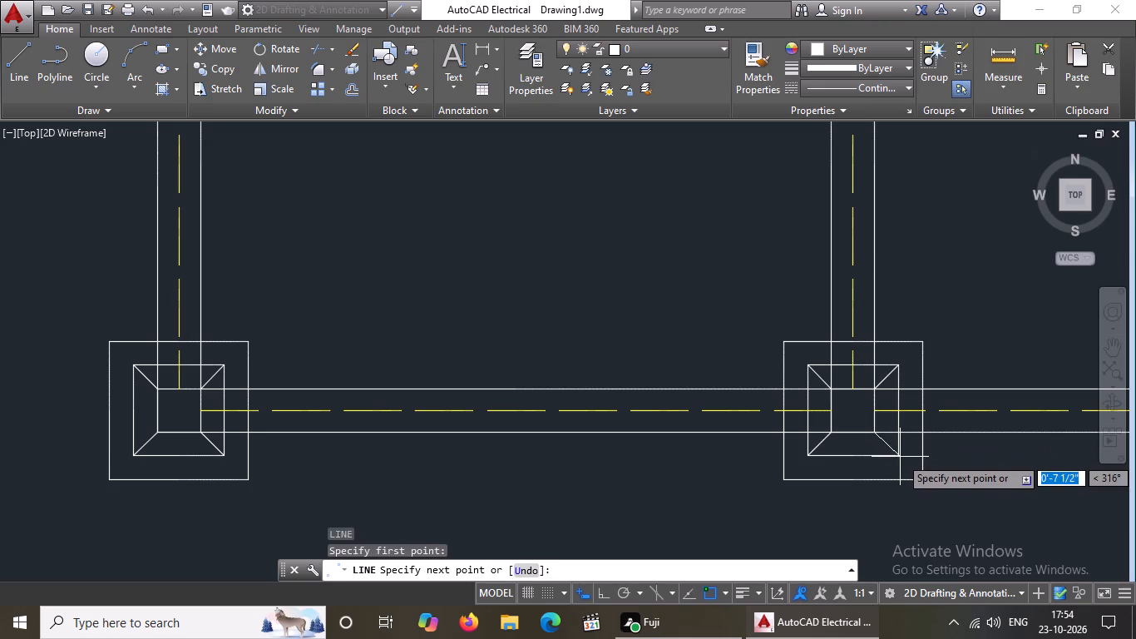
pyautogui.moveTo(899, 457); pyautogui.dragTo(902, 469)
pyautogui.press('Return')
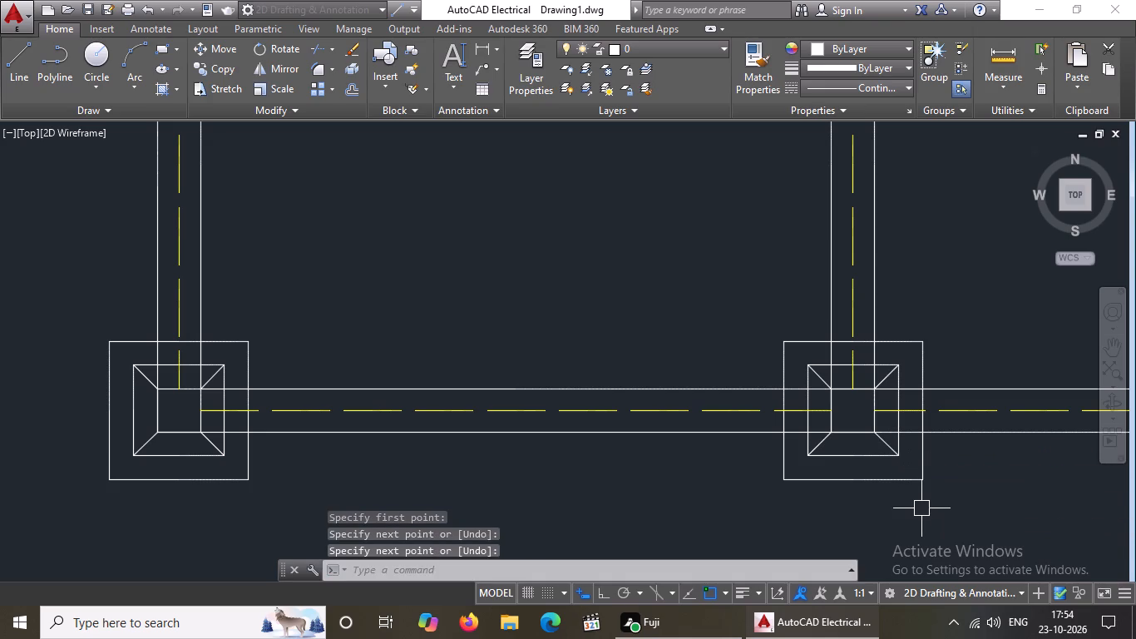
# Draw diagonal lines joining the middle and inner squares' lower-left and upper-left corners at the plan's bottom-right corner junction.
pyautogui.scroll(-3, 812, 475)
pyautogui.scroll(3, 1018, 468)
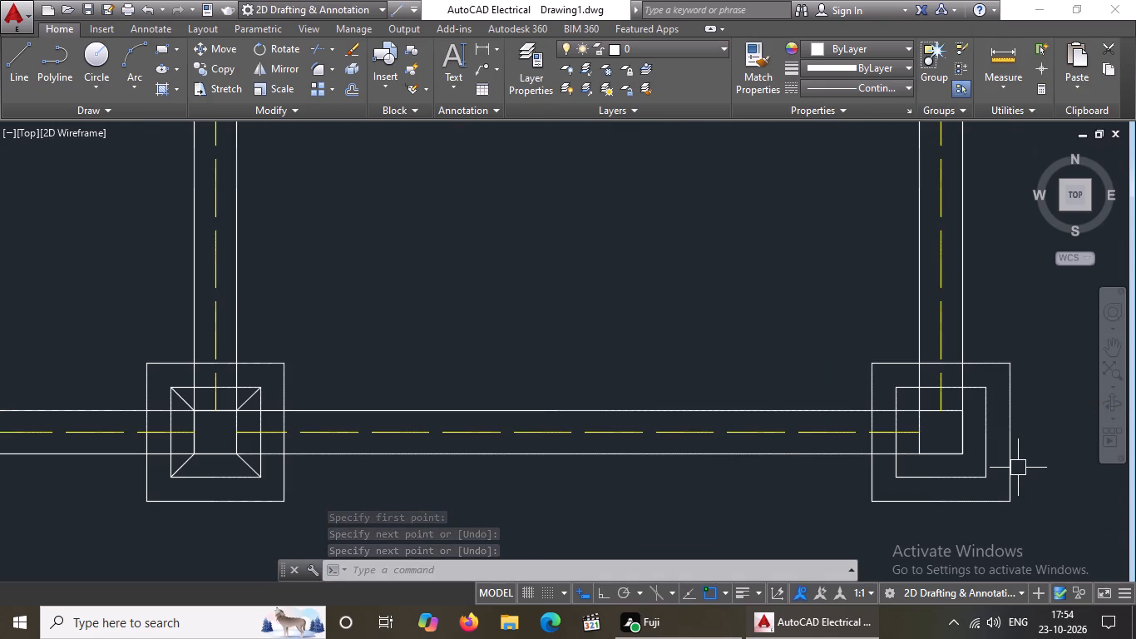
pyautogui.press('l')
pyautogui.press('Return')
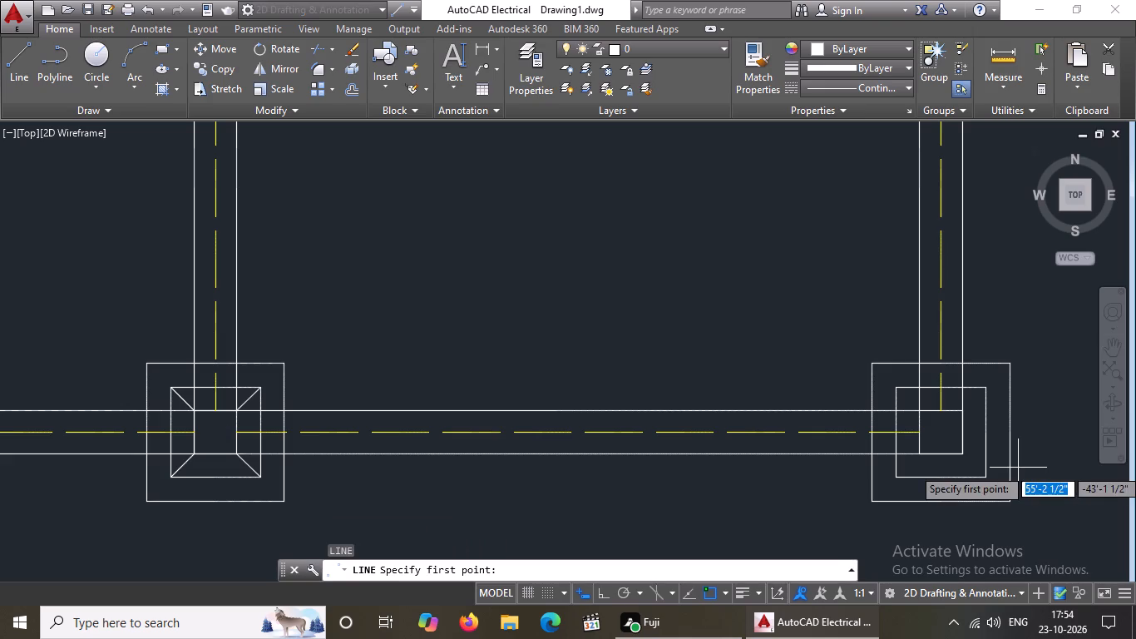
pyautogui.click(895, 471)
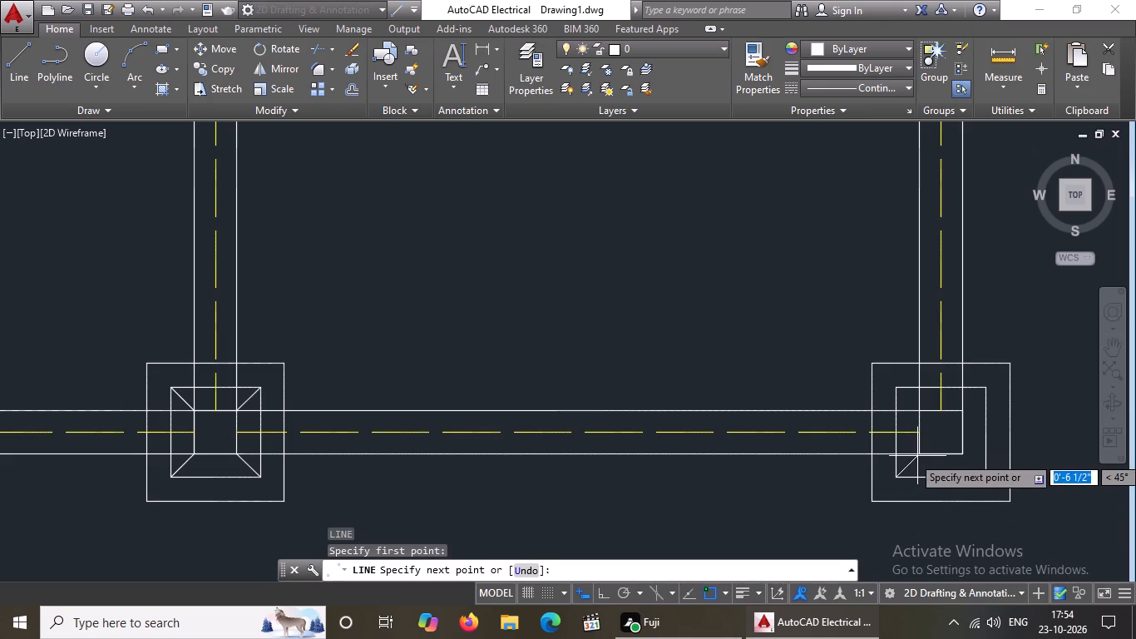
pyautogui.click(920, 450)
pyautogui.press('Return')
pyautogui.press('l')
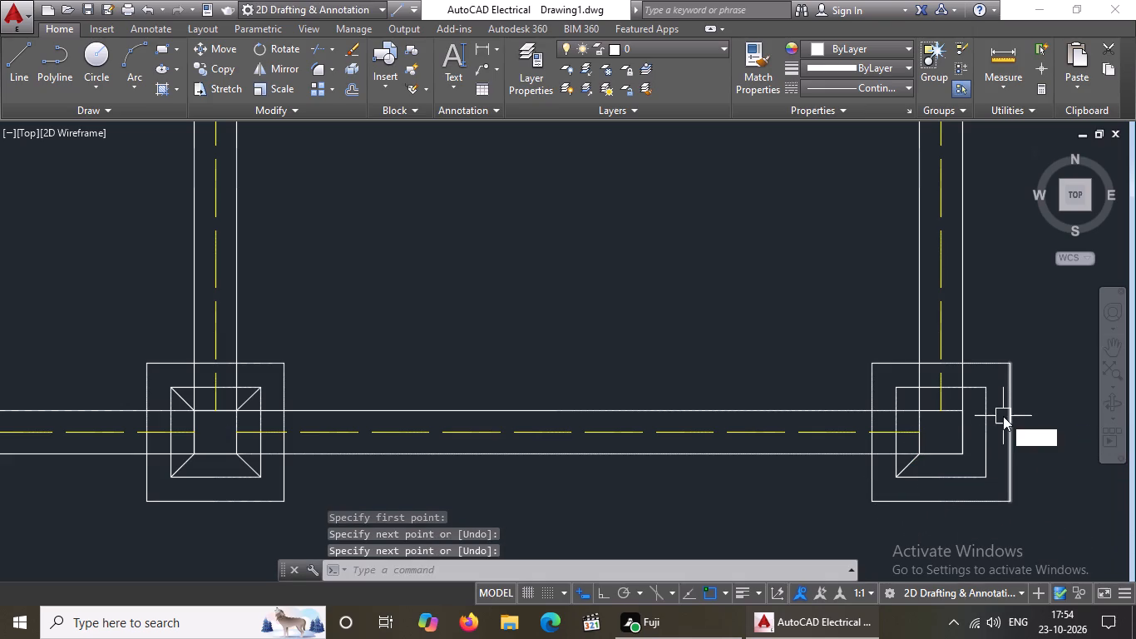
pyautogui.press('Return')
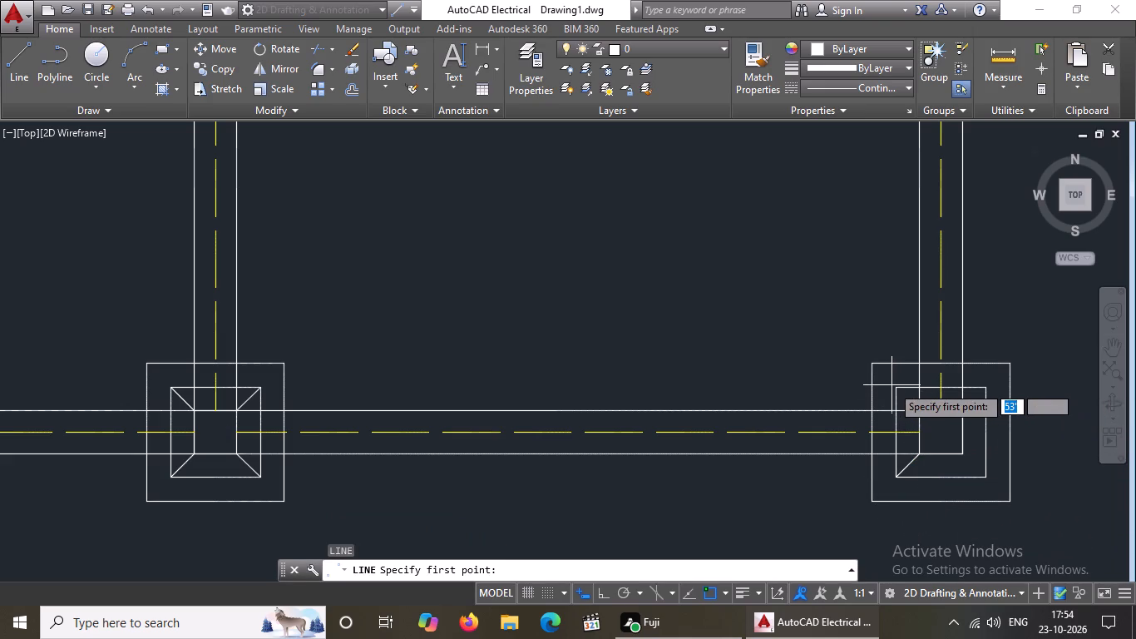
pyautogui.click(897, 389)
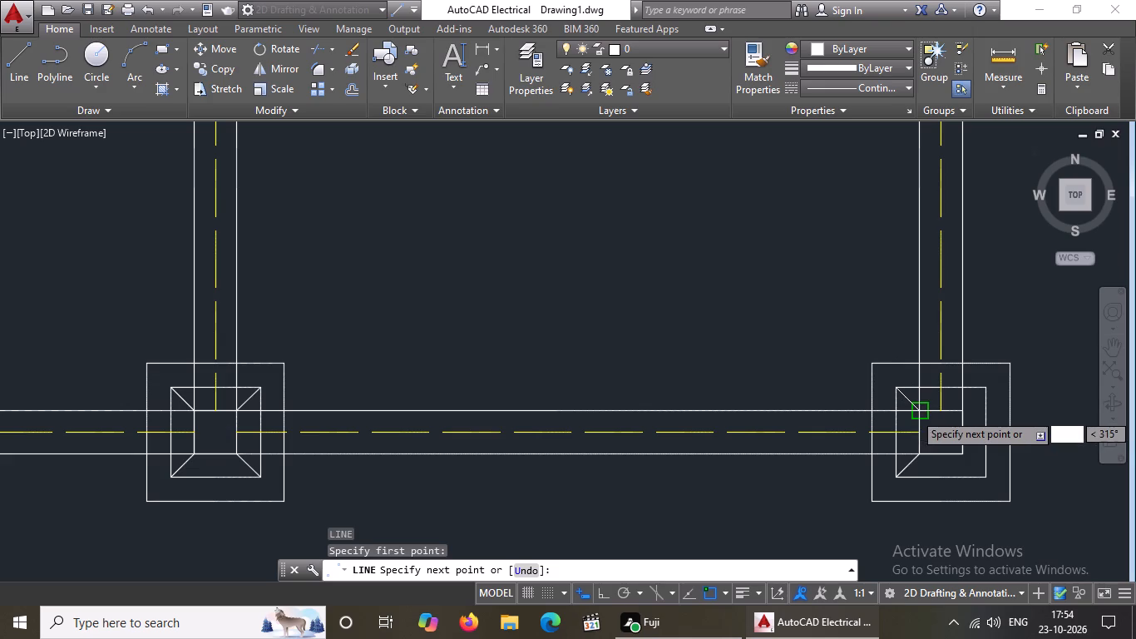
pyautogui.moveTo(914, 412); pyautogui.dragTo(921, 424)
pyautogui.press('Return')
# Draw diagonal lines joining the inner and middle squares' upper-right and lower-right corners at the plan's bottom-right corner junction.
pyautogui.press('l')
pyautogui.press('Return')
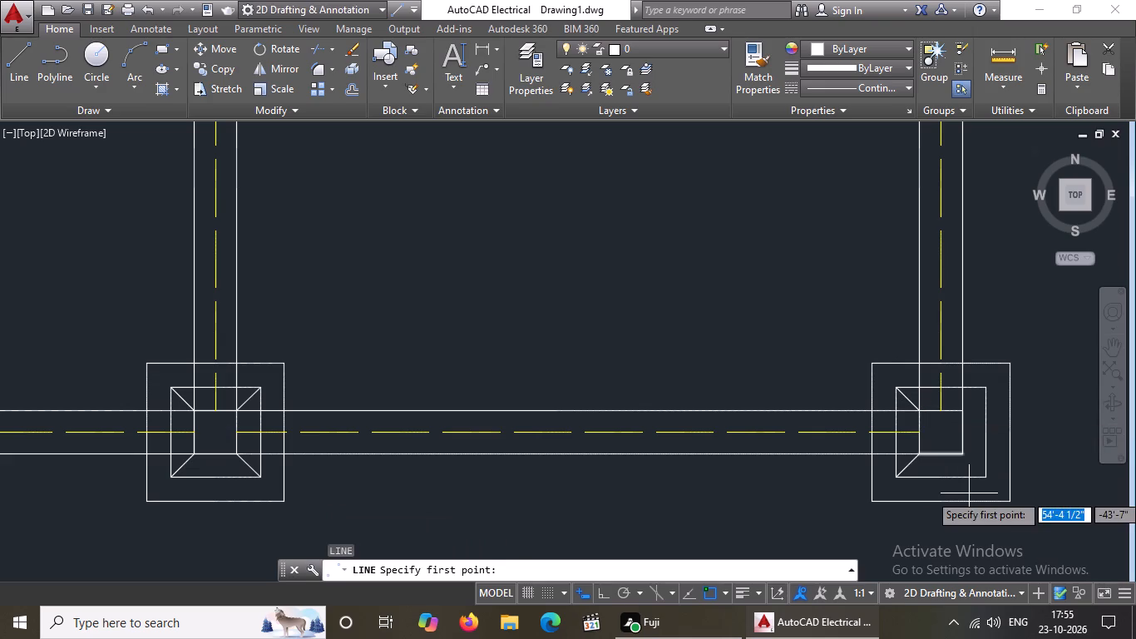
pyautogui.click(961, 410)
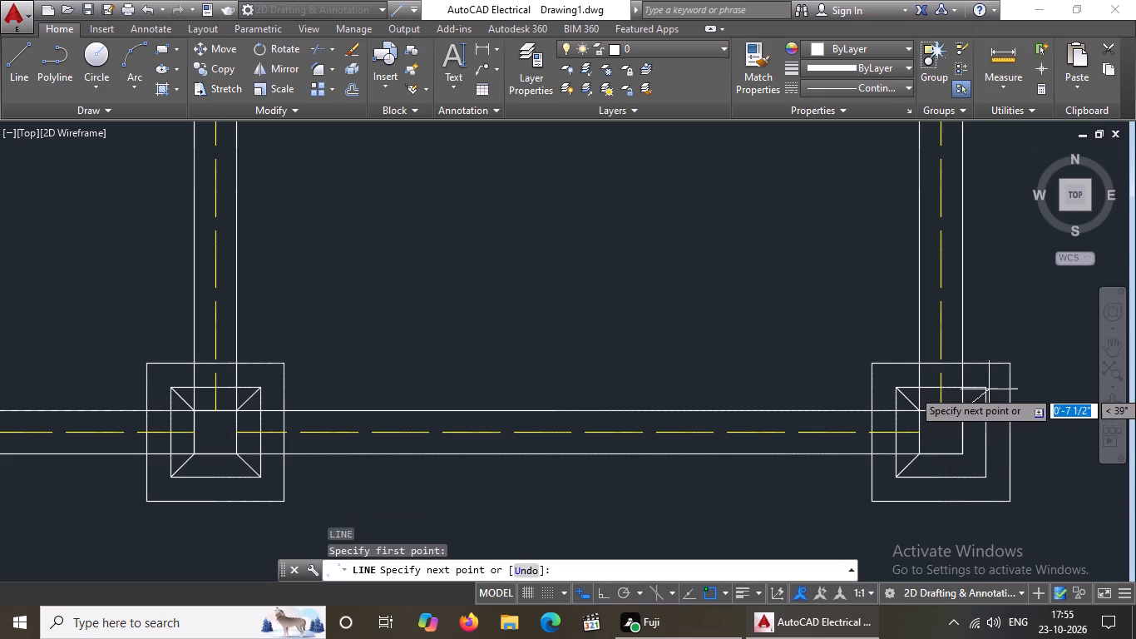
pyautogui.moveTo(984, 390); pyautogui.dragTo(990, 381)
pyautogui.press('Return')
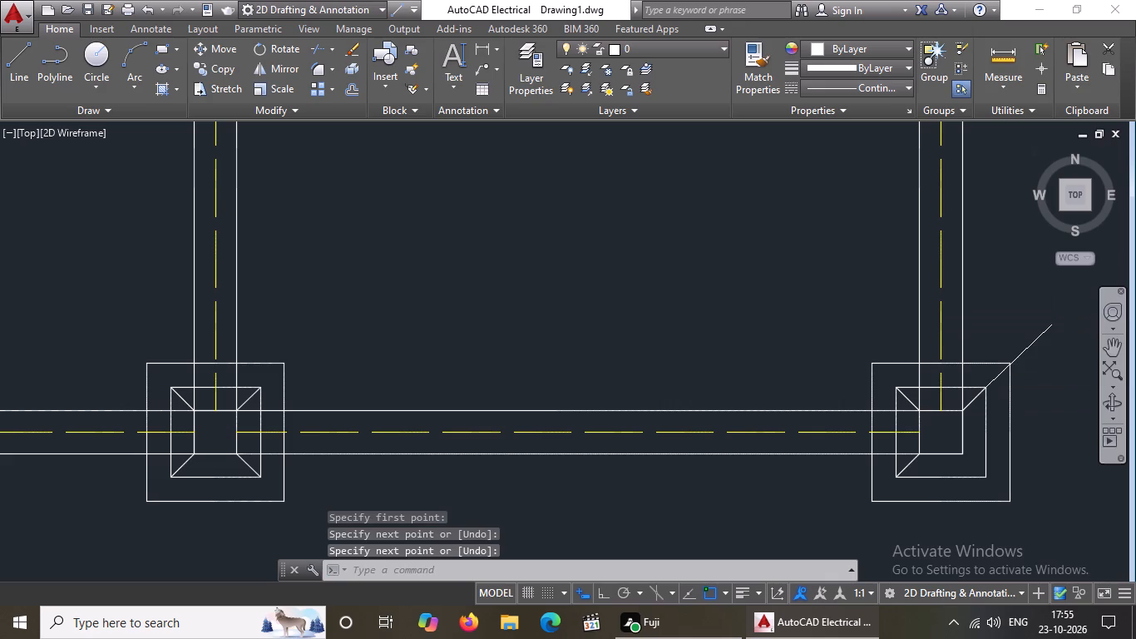
pyautogui.press('l')
pyautogui.press('Return')
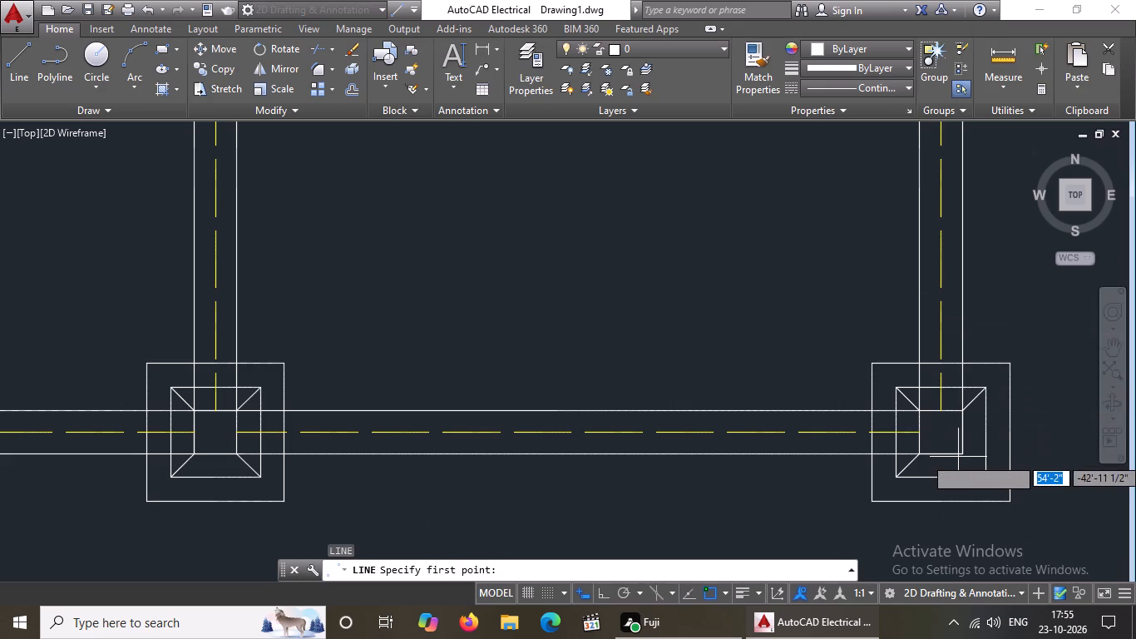
pyautogui.click(964, 453)
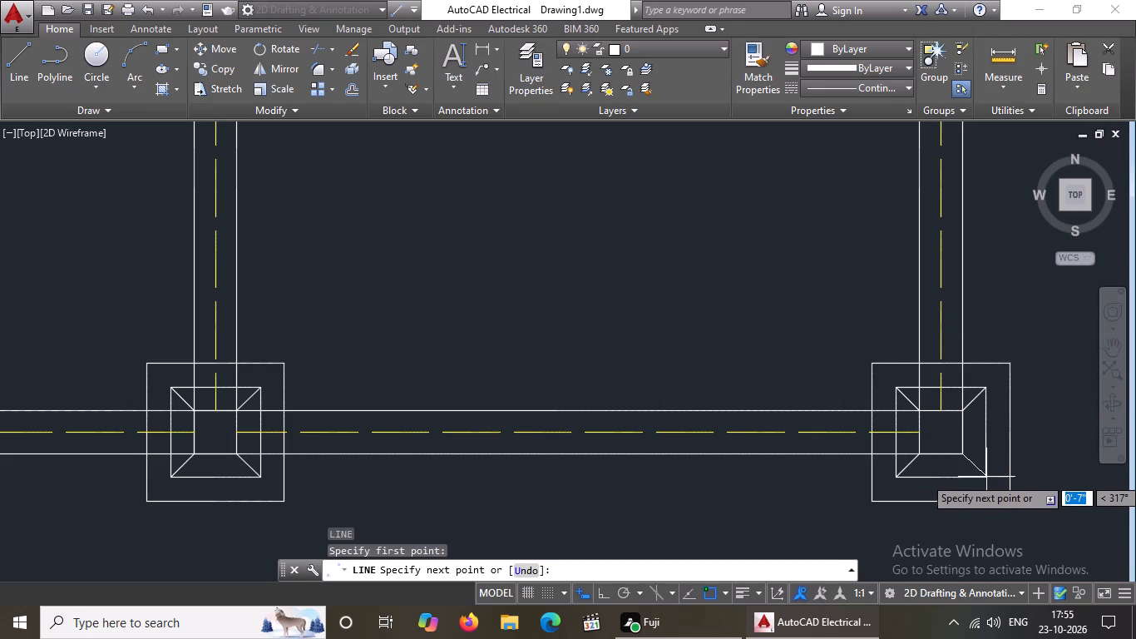
pyautogui.click(985, 475)
pyautogui.press('Return')
# Draw diagonal lines about 7" long joining the middle and inner squares' lower-left and upper-left corners at the second-lowest wall's middle junction.
pyautogui.scroll(-4, 821, 369)
pyautogui.scroll(3, 764, 318)
pyautogui.scroll(-3, 764, 318)
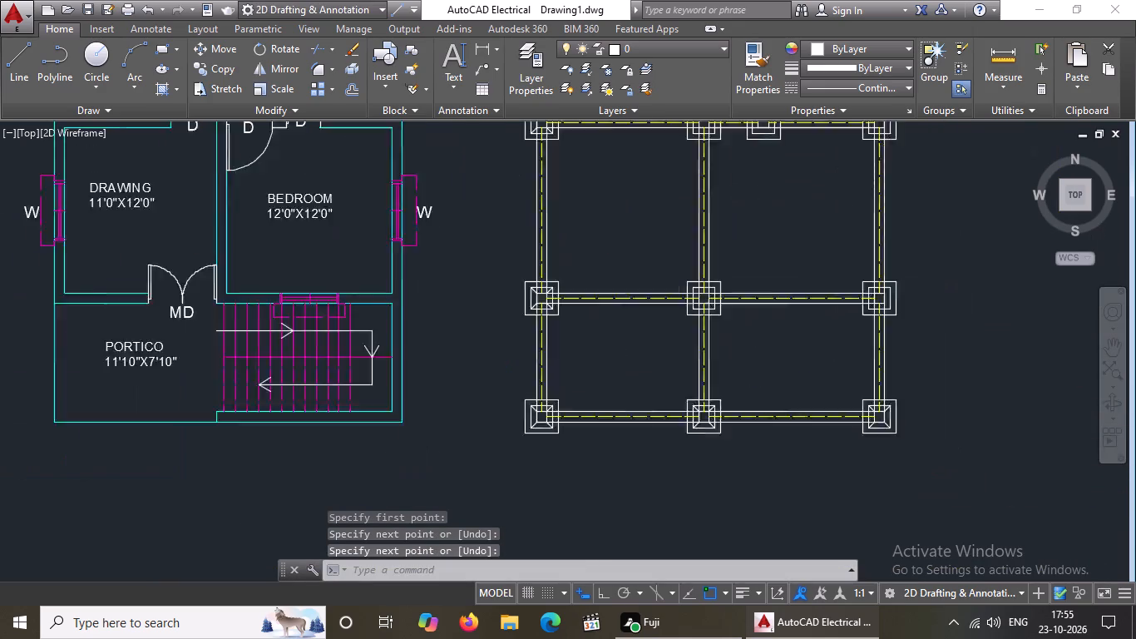
pyautogui.scroll(3, 711, 310)
pyautogui.press('l')
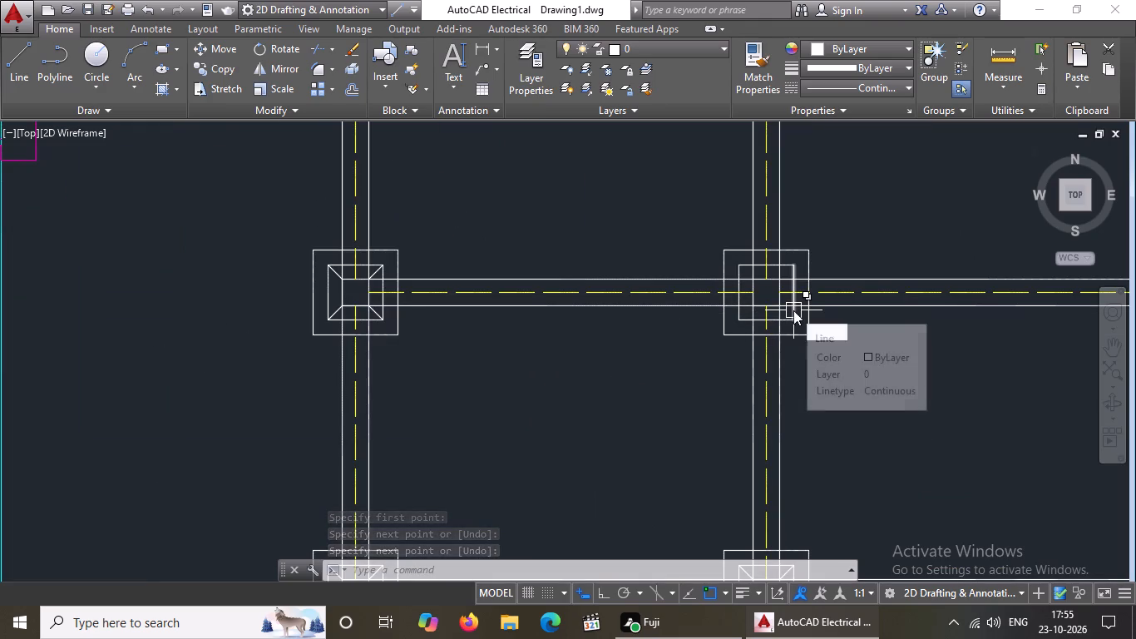
pyautogui.press('Return')
pyautogui.scroll(2, 753, 308)
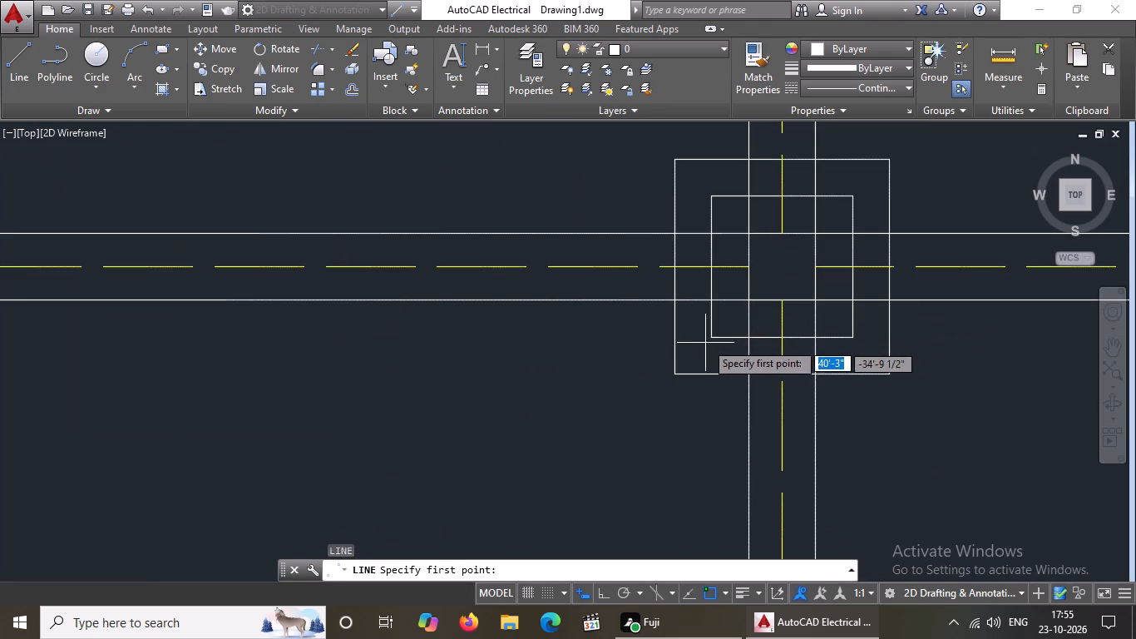
pyautogui.moveTo(710, 335); pyautogui.dragTo(715, 327)
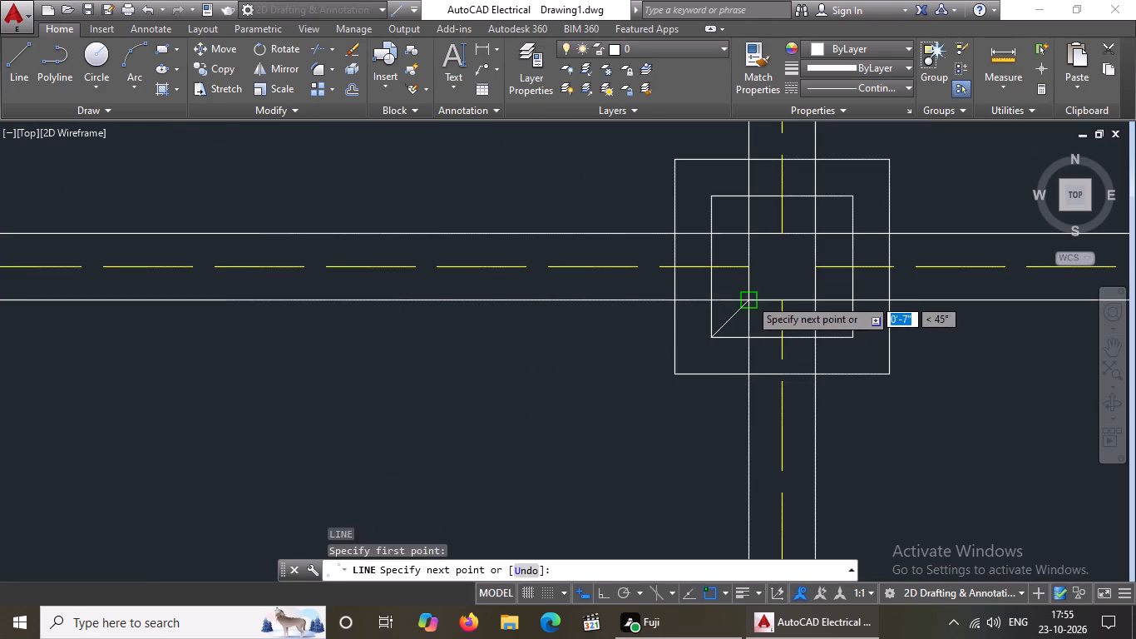
pyautogui.moveTo(749, 298); pyautogui.dragTo(756, 287)
pyautogui.press('Return')
pyautogui.press('l')
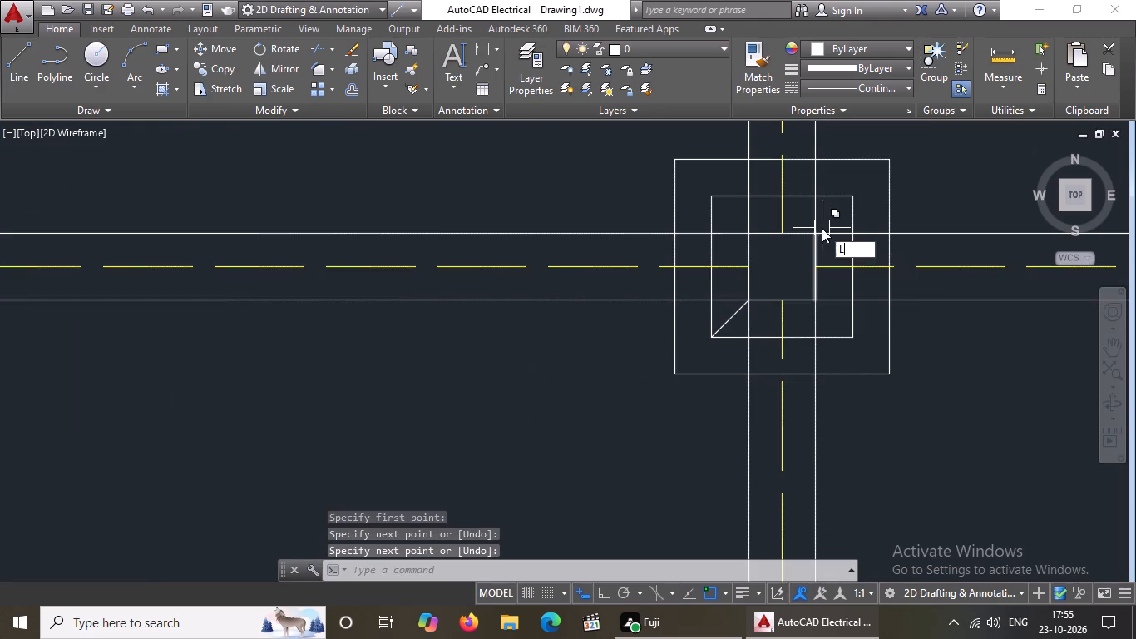
pyautogui.press('Return')
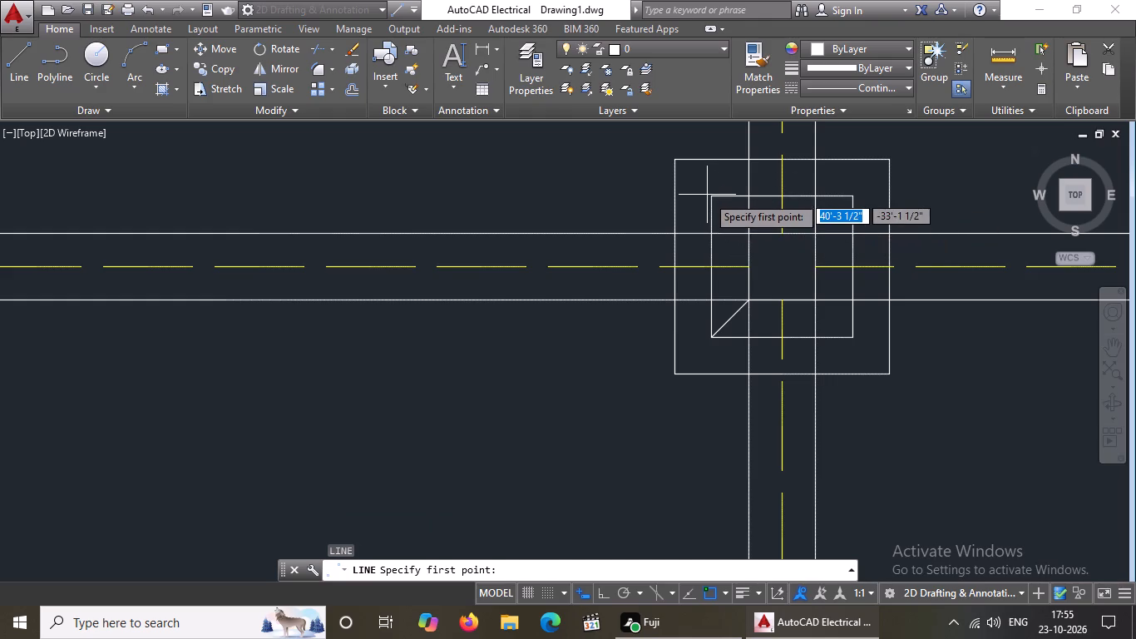
pyautogui.click(711, 196)
pyautogui.moveTo(751, 235); pyautogui.dragTo(771, 279)
pyautogui.press('Return')
# Draw a diagonal line about 7" long joining the inner and middle squares' upper-right corners at the second-lowest wall's middle junction.
pyautogui.press('l')
pyautogui.press('Return')
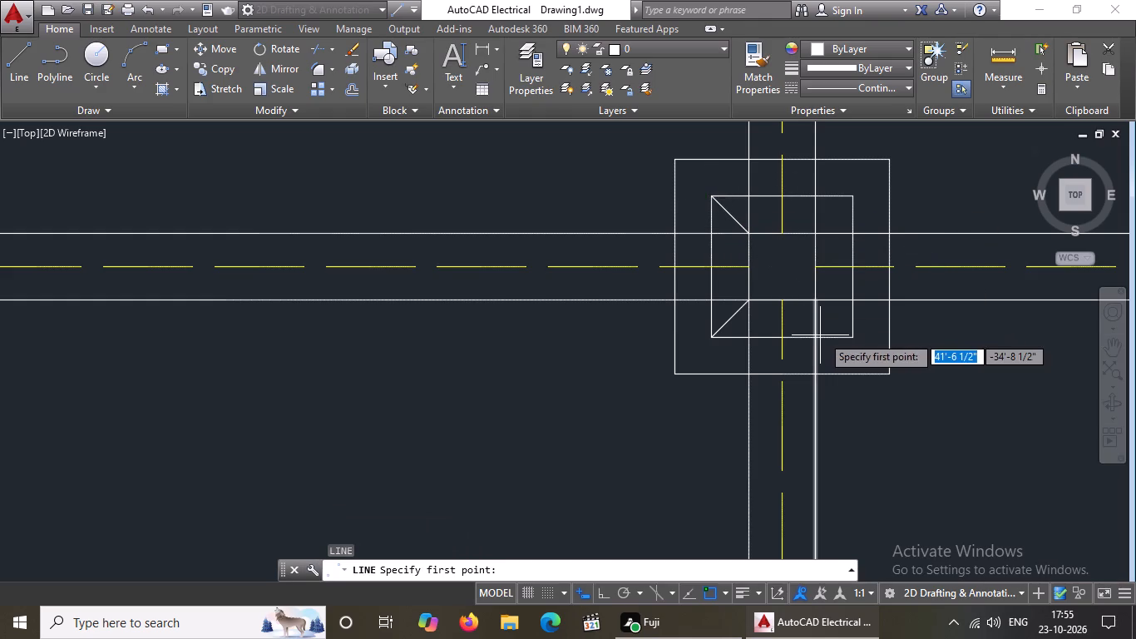
pyautogui.scroll(-3, 823, 337)
pyautogui.scroll(2, 852, 285)
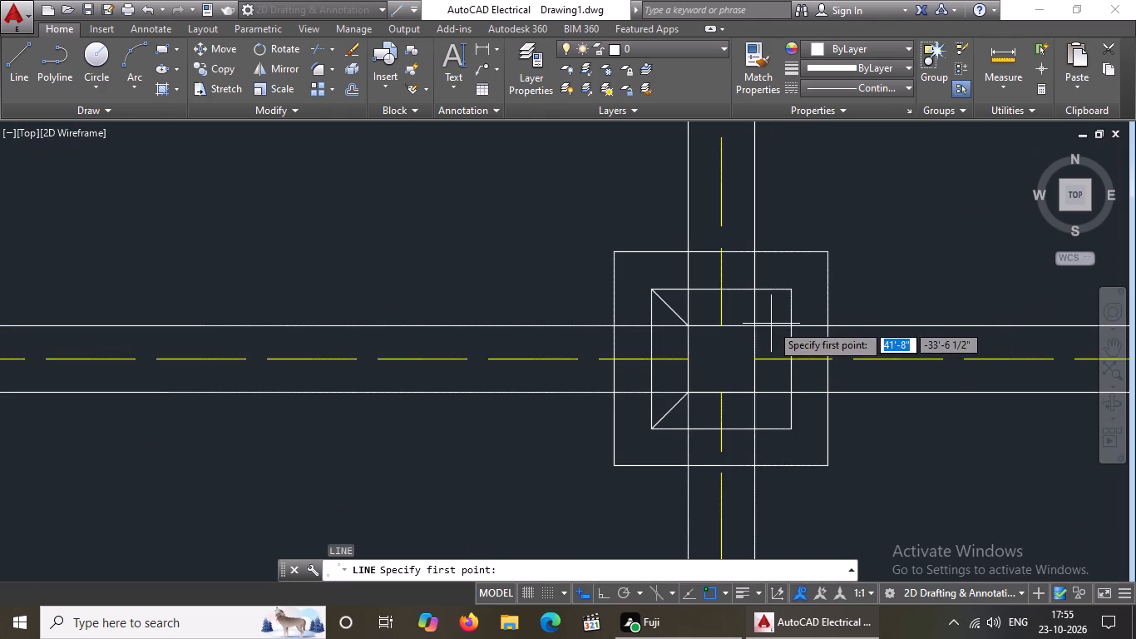
pyautogui.moveTo(758, 326); pyautogui.dragTo(761, 316)
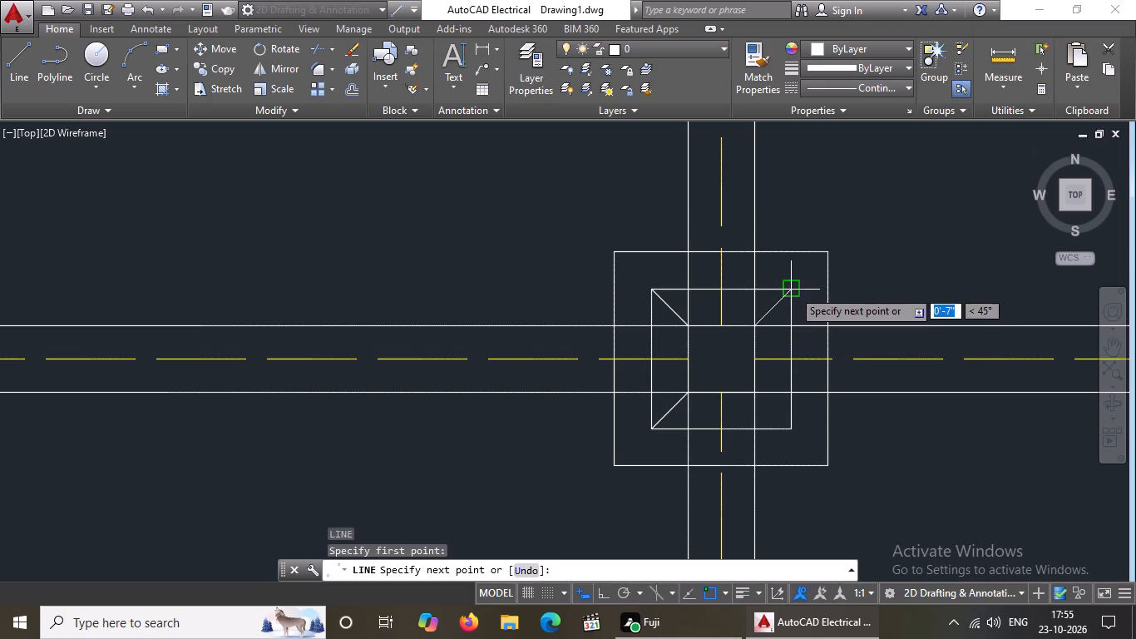
pyautogui.moveTo(793, 289); pyautogui.dragTo(806, 275)
pyautogui.press('Return')
# Draw a diagonal line joining the inner and middle squares' lower-right corners at the second-lowest wall's middle junction.
pyautogui.scroll(-5, 857, 210)
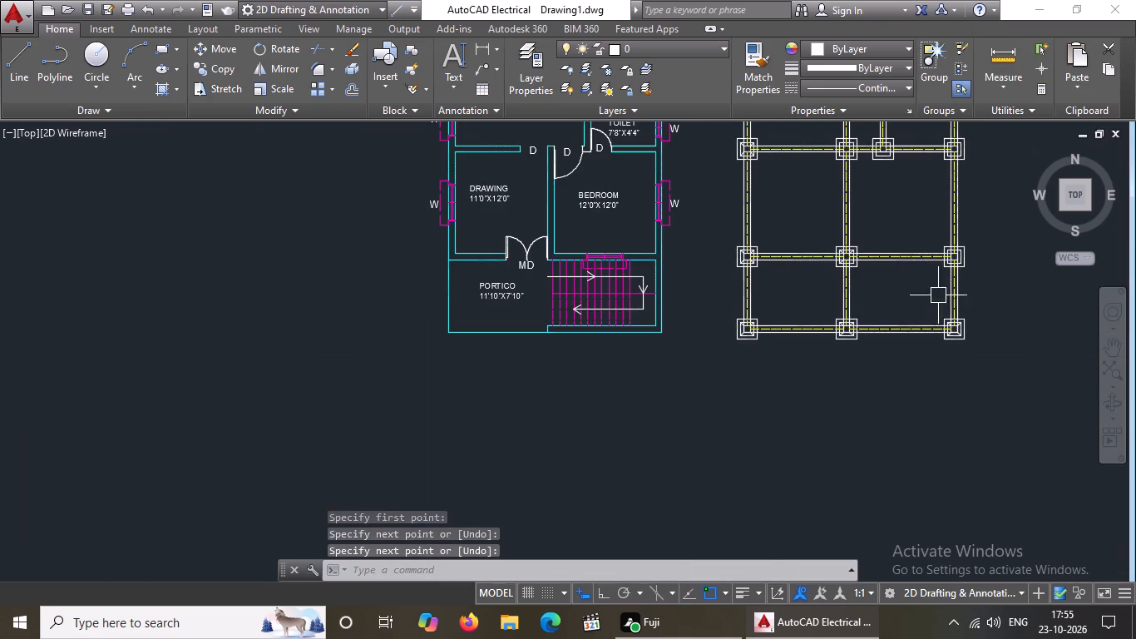
pyautogui.scroll(3, 934, 236)
pyautogui.scroll(-3, 706, 348)
pyautogui.scroll(2, 769, 399)
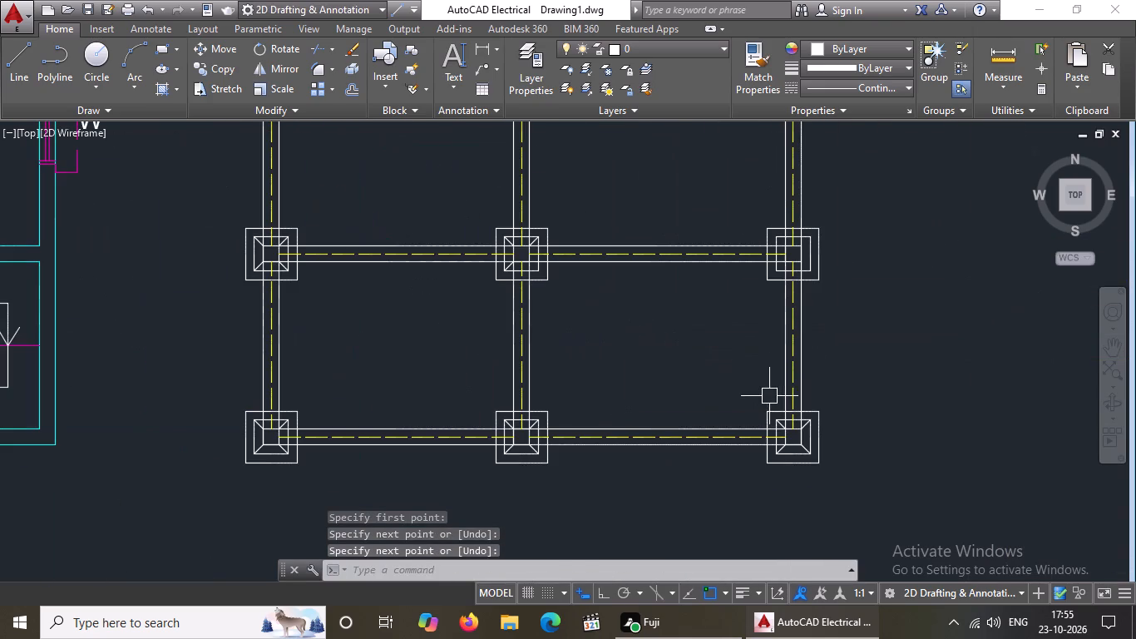
pyautogui.scroll(3, 529, 256)
pyautogui.press('l')
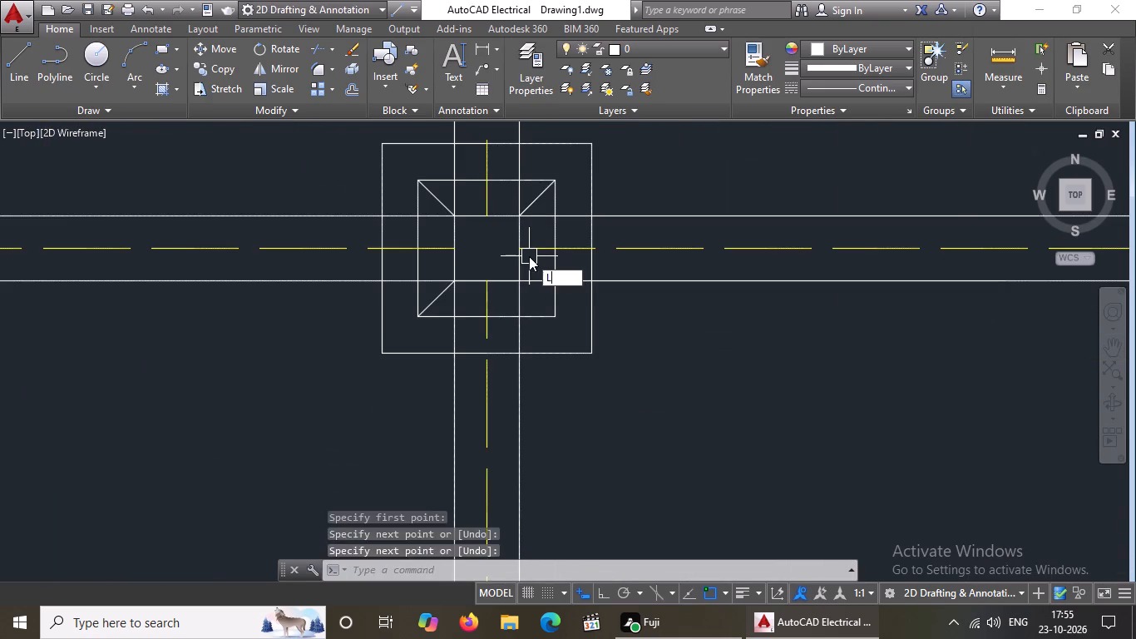
pyautogui.press('Return')
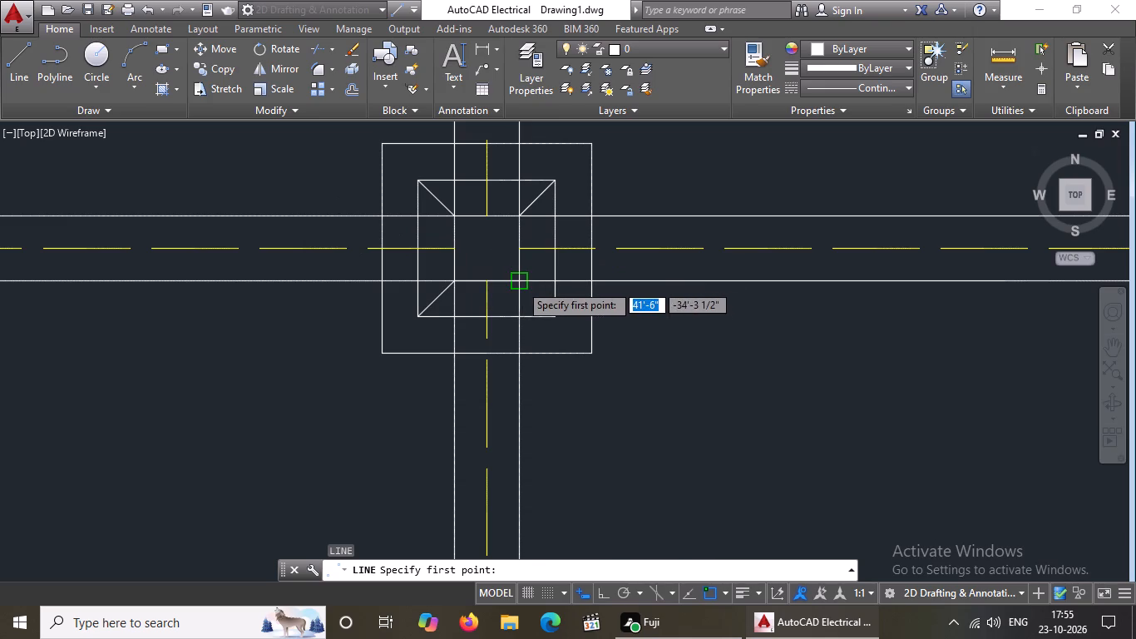
pyautogui.click(520, 284)
pyautogui.moveTo(556, 318); pyautogui.dragTo(577, 330)
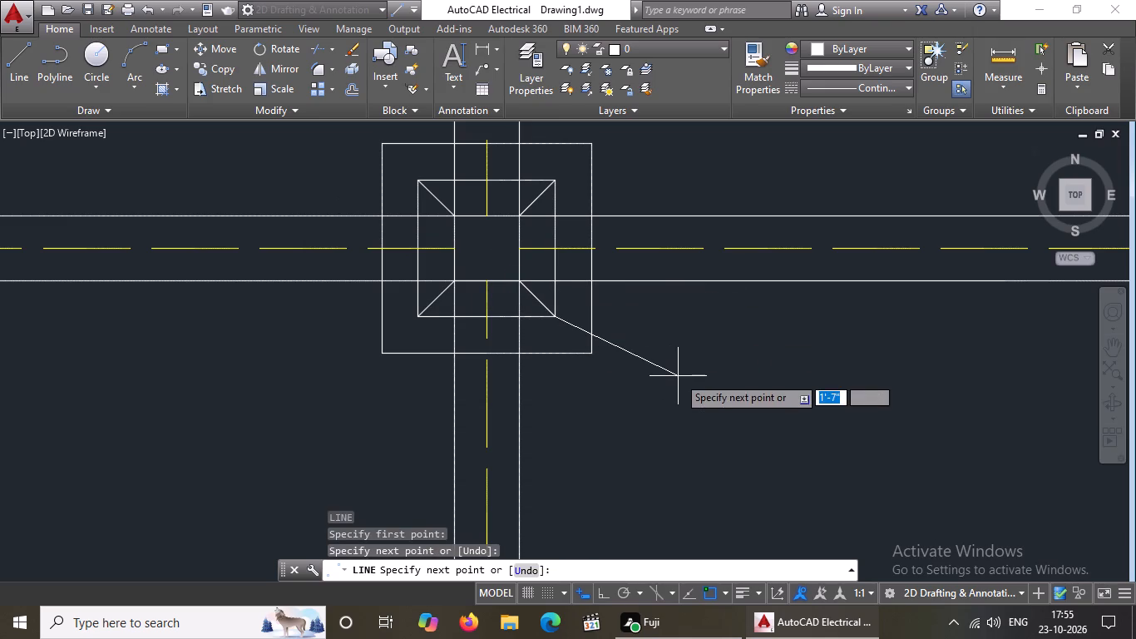
pyautogui.press('Return')
# Draw diagonal lines about 7" long joining the middle and inner squares' upper-left and upper-right corners at the second-lowest wall's right-end junction.
pyautogui.scroll(-3, 677, 374)
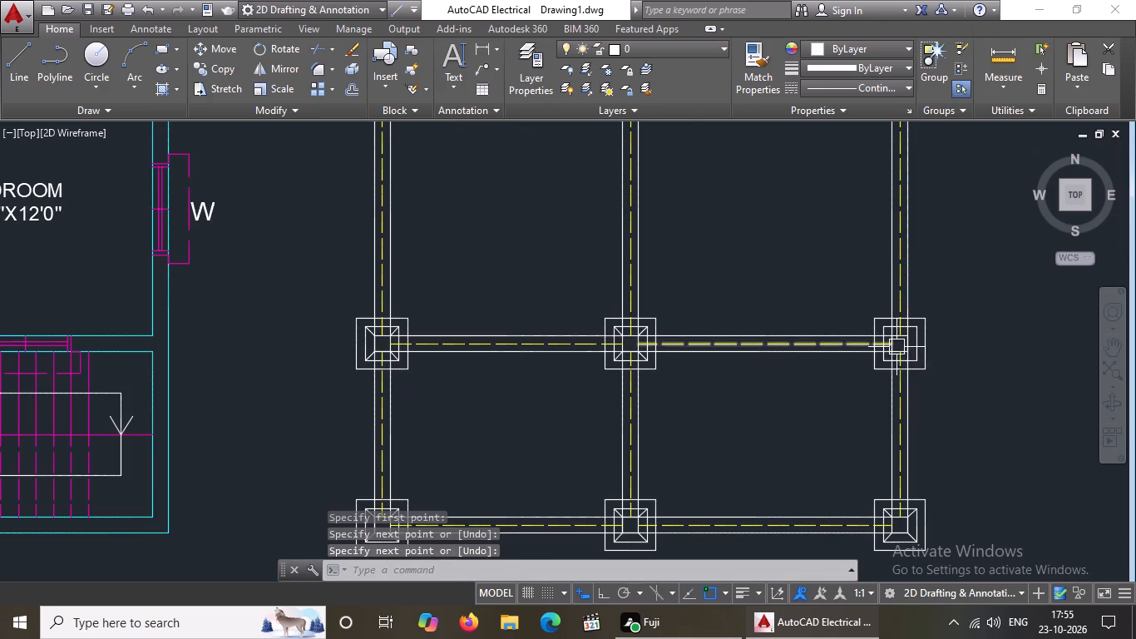
pyautogui.scroll(4, 896, 347)
pyautogui.press('l')
pyautogui.press('Return')
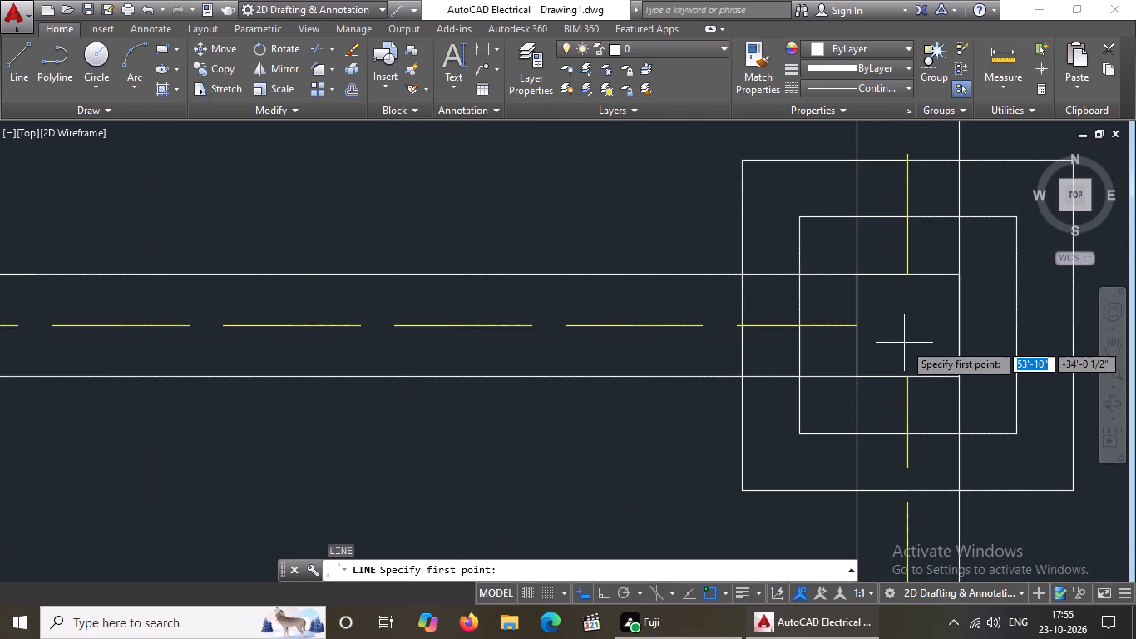
pyautogui.click(800, 217)
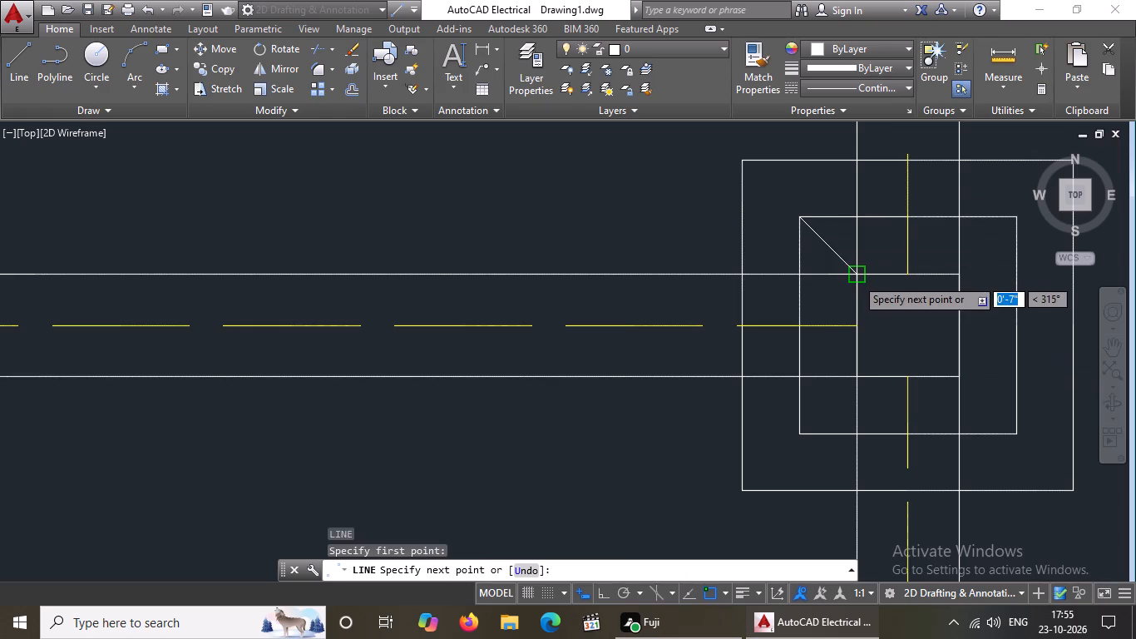
pyautogui.moveTo(857, 279); pyautogui.dragTo(867, 296)
pyautogui.press('Return')
pyautogui.press('l')
pyautogui.press('Return')
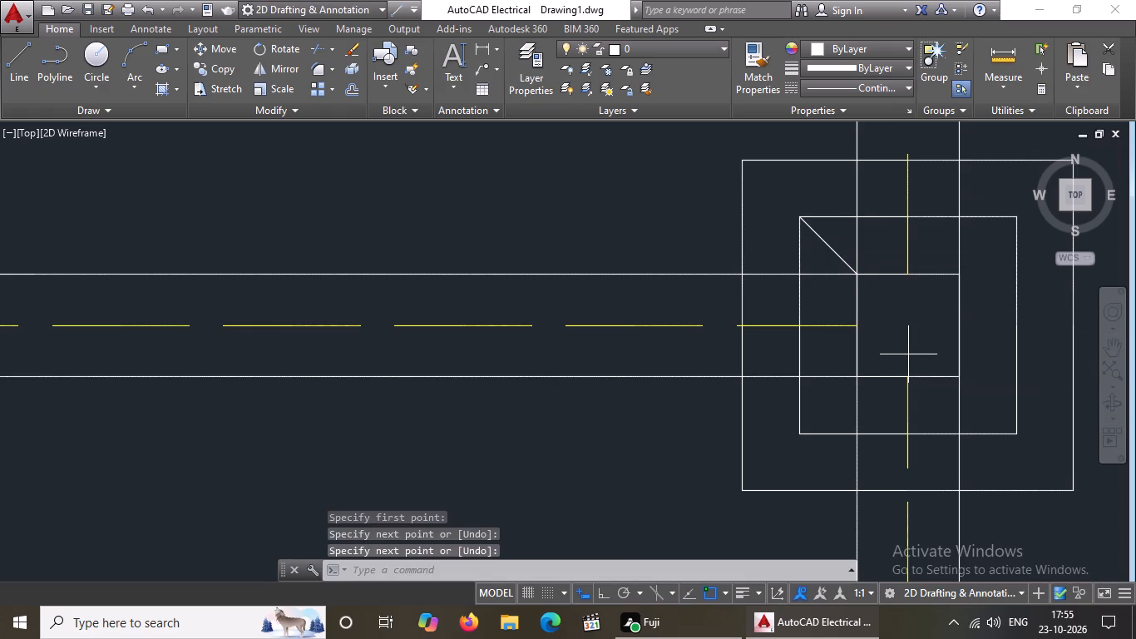
pyautogui.click(960, 275)
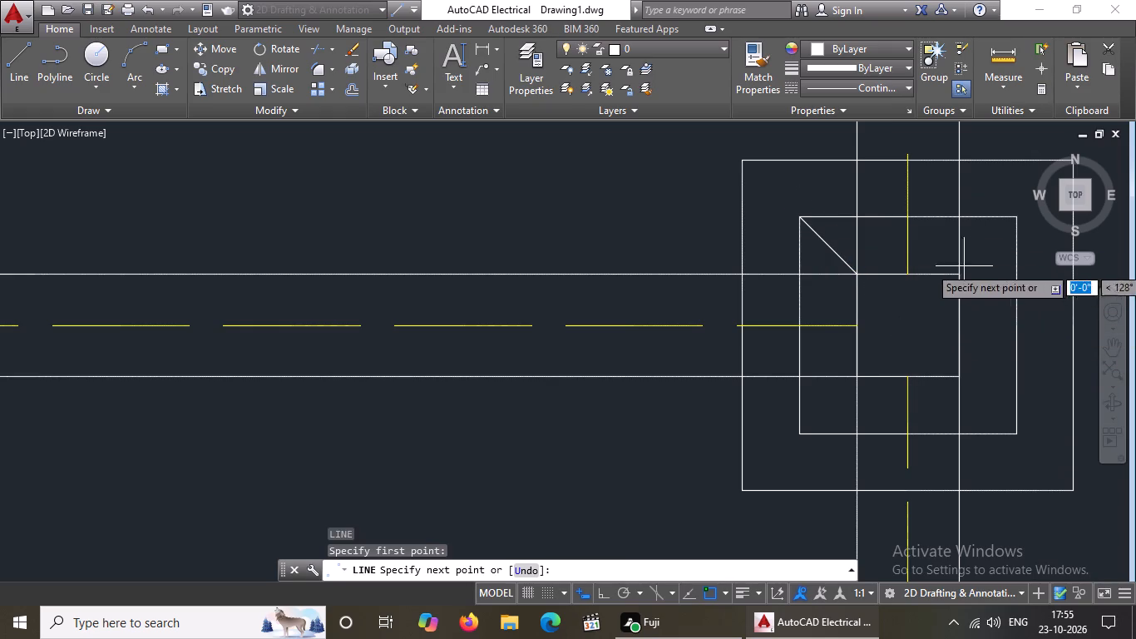
pyautogui.click(1010, 220)
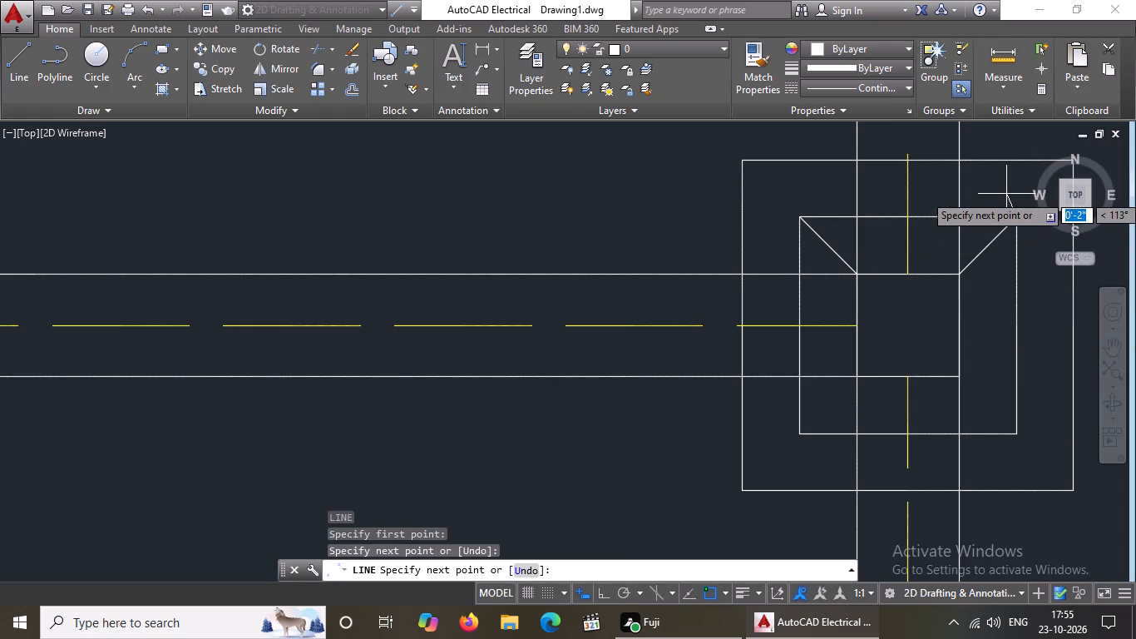
pyautogui.press('Return')
# Draw diagonal lines about 7" long joining the middle and inner squares' lower-left and lower-right corners at the second-lowest wall's right-end junction.
pyautogui.press('l')
pyautogui.press('Return')
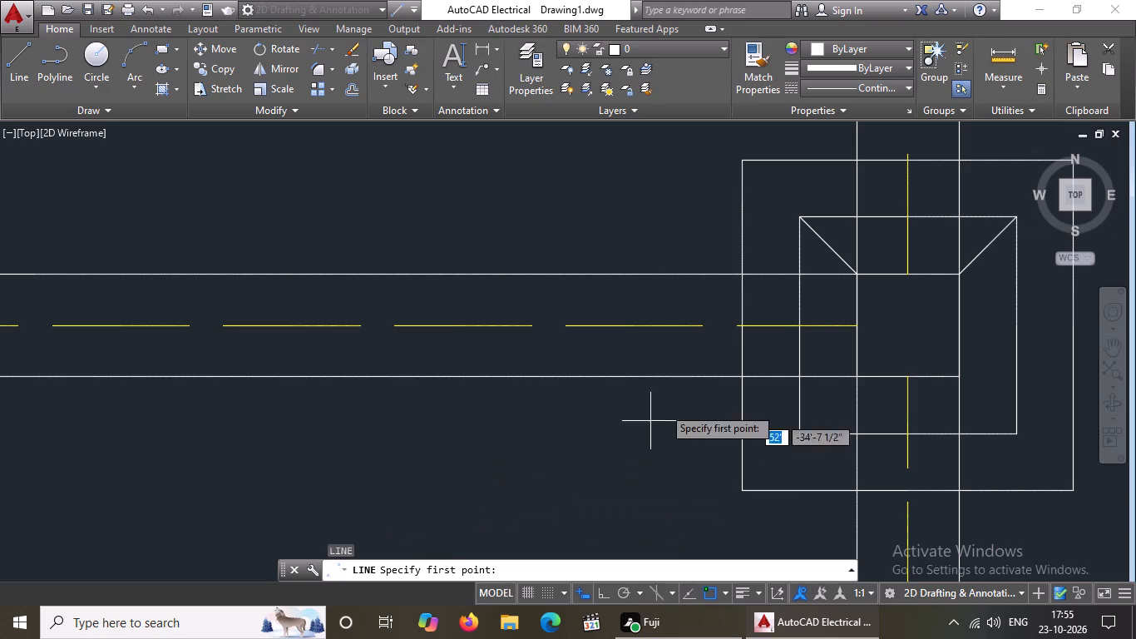
pyautogui.click(800, 433)
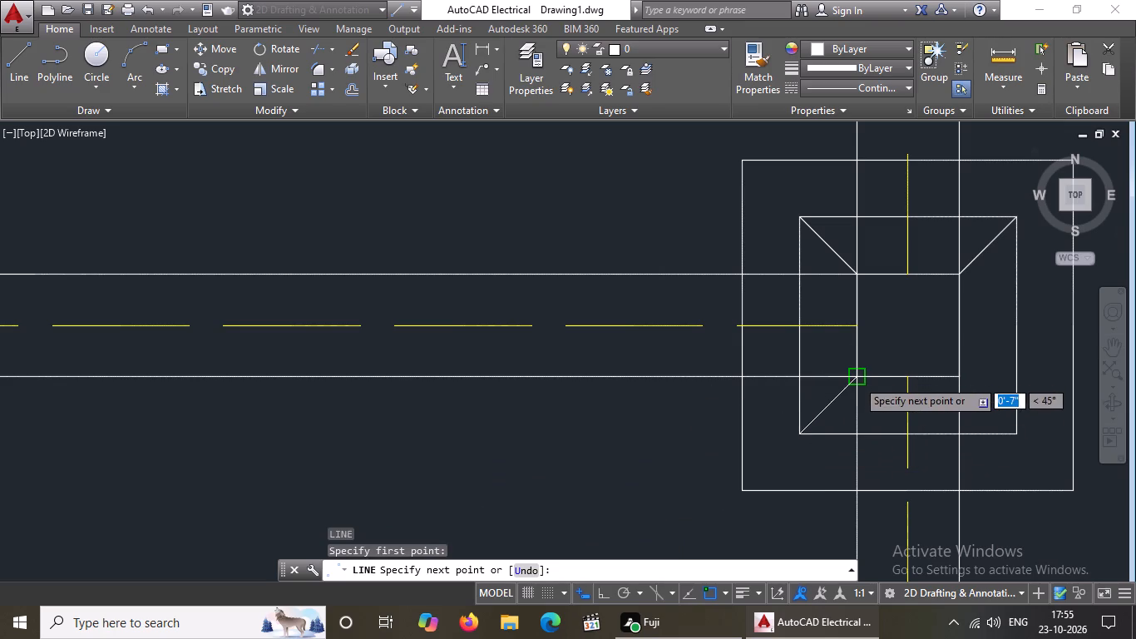
pyautogui.click(857, 380)
pyautogui.press('Return')
pyautogui.press('l')
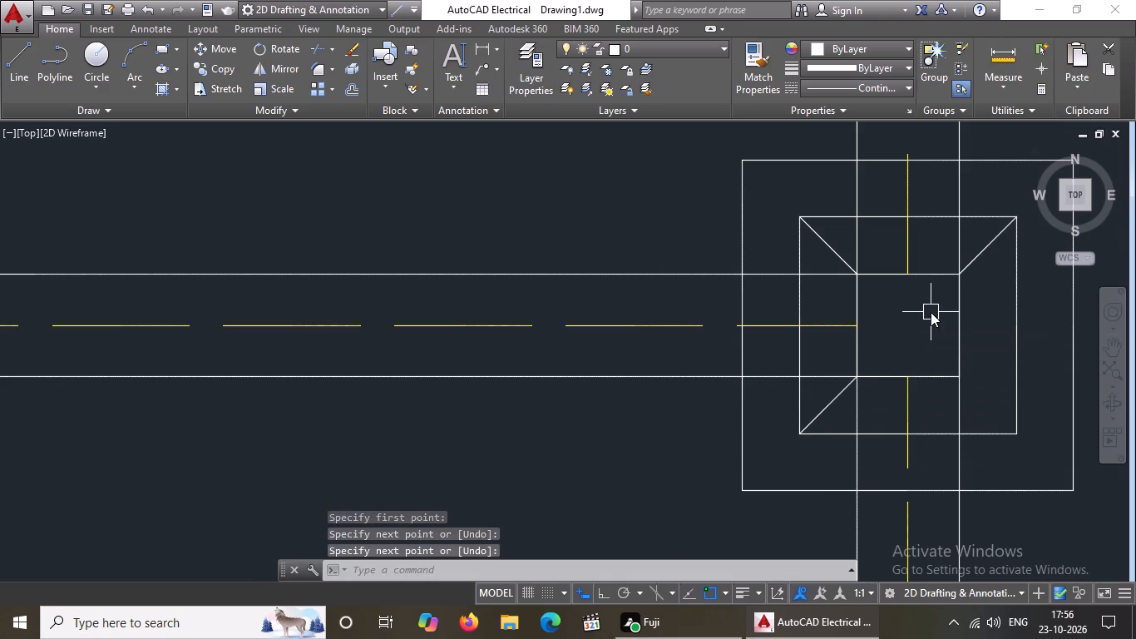
pyautogui.press('Return')
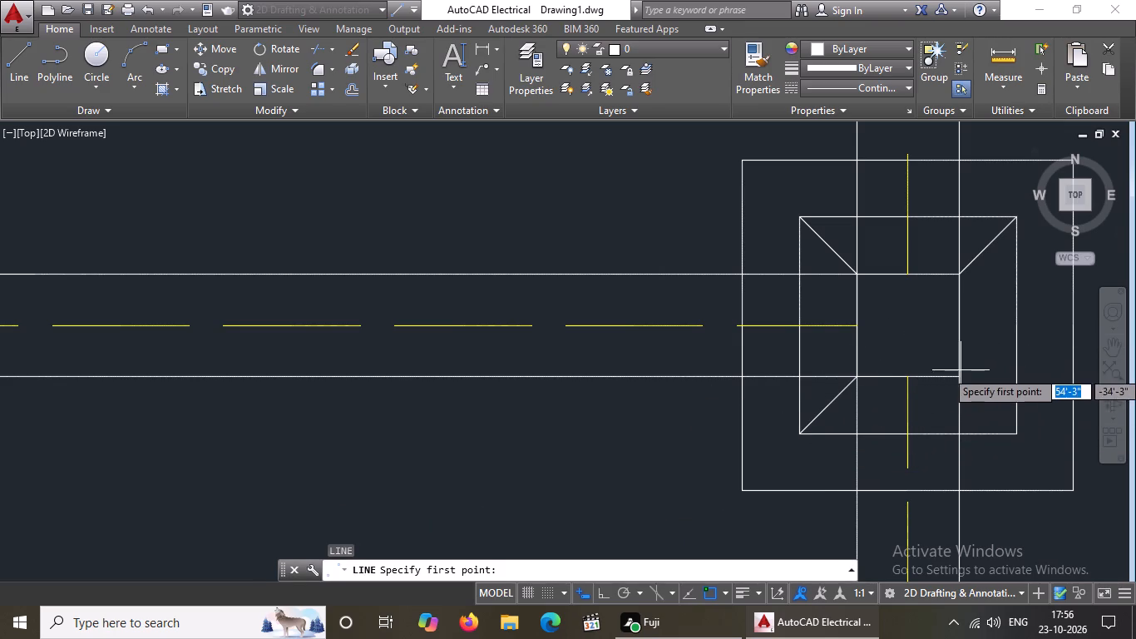
pyautogui.moveTo(960, 373); pyautogui.dragTo(967, 381)
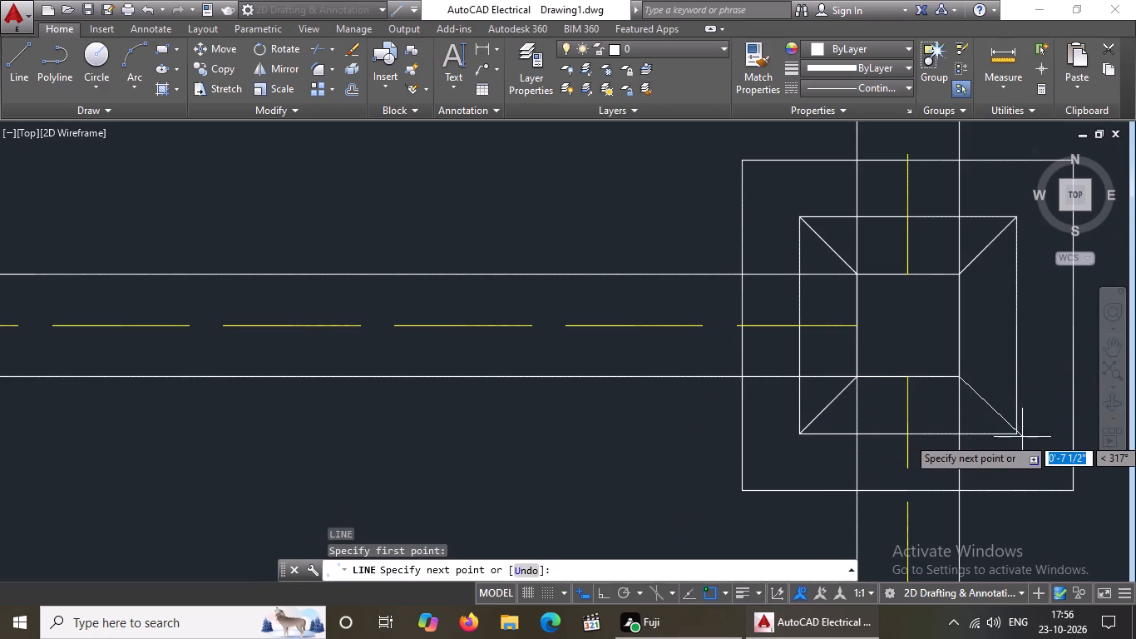
pyautogui.click(1017, 433)
pyautogui.scroll(-3, 1018, 424)
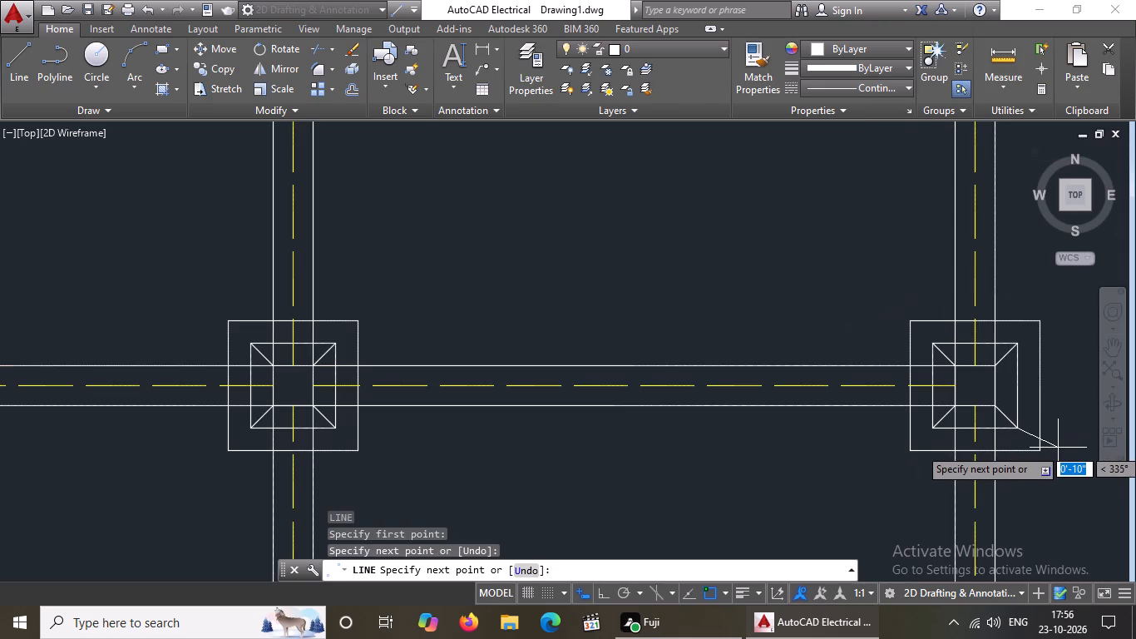
pyautogui.press('Return')
# Draw diagonal lines about 7" long joining the middle and inner squares' lower-left and upper-left corners at the third-lowest wall's second junction from the left.
pyautogui.scroll(-3, 1040, 452)
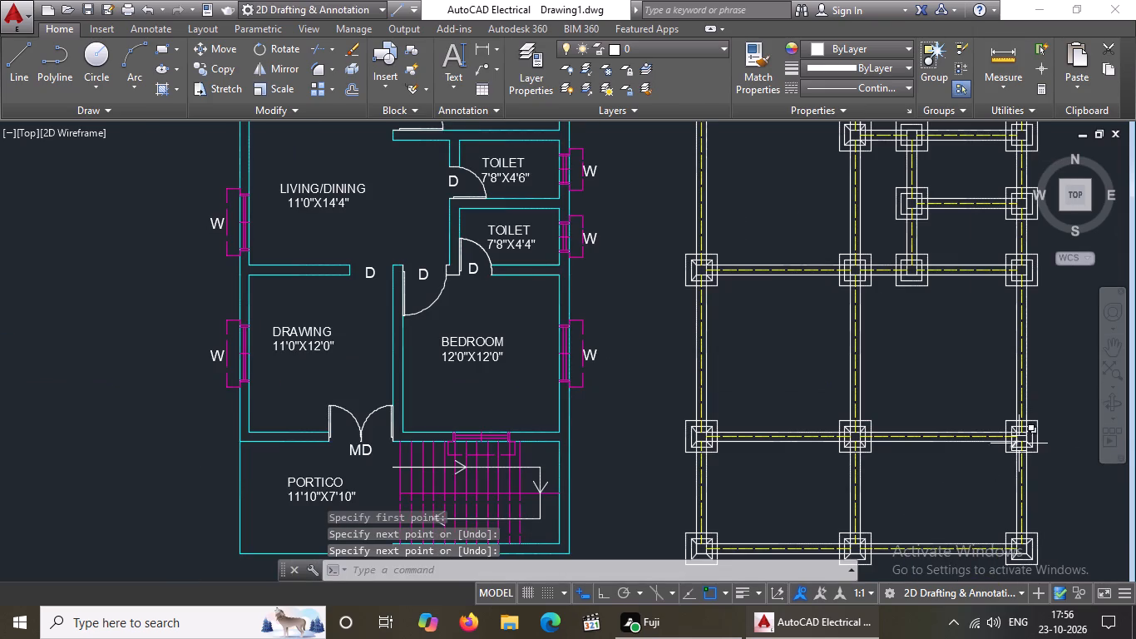
pyautogui.scroll(2, 719, 252)
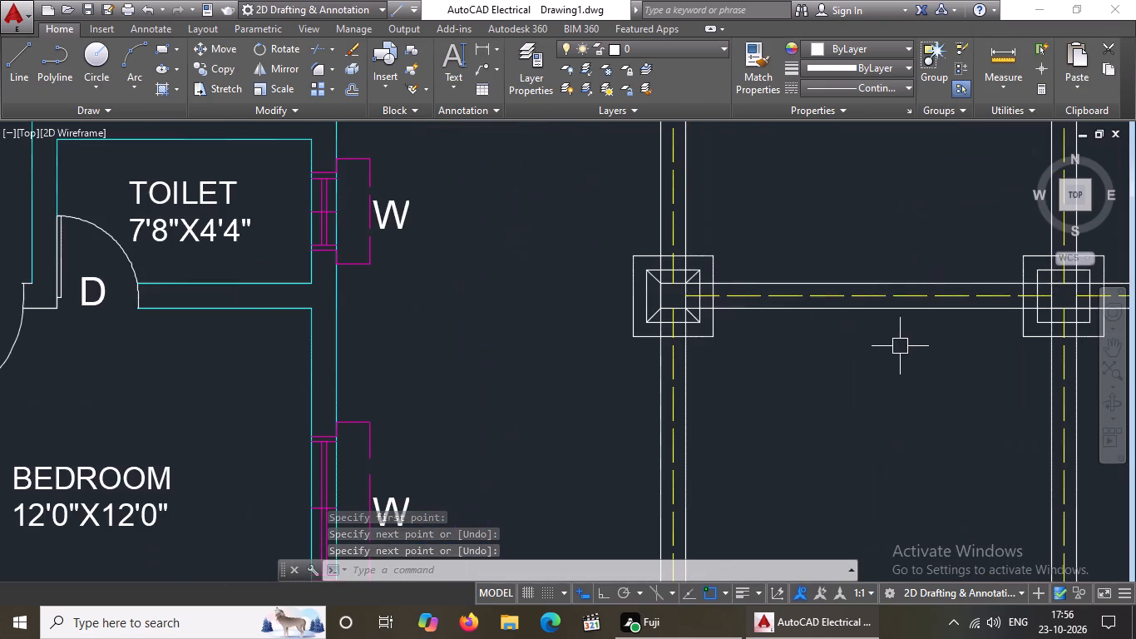
pyautogui.scroll(-3, 894, 343)
pyautogui.scroll(4, 972, 327)
pyautogui.scroll(2, 834, 389)
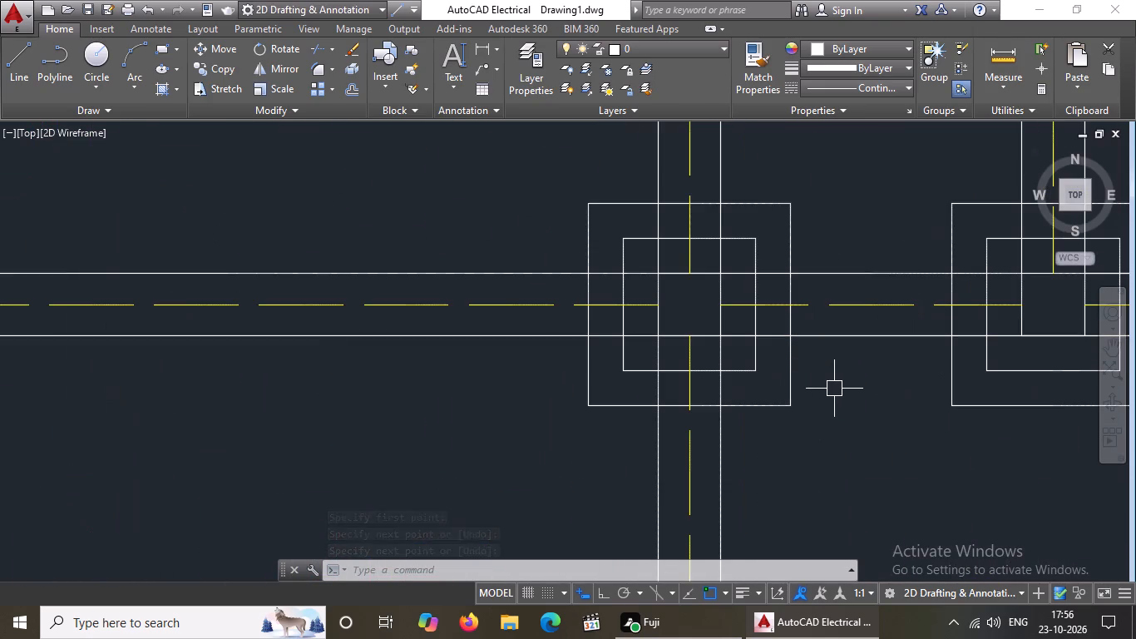
pyautogui.press('l')
pyautogui.press('Return')
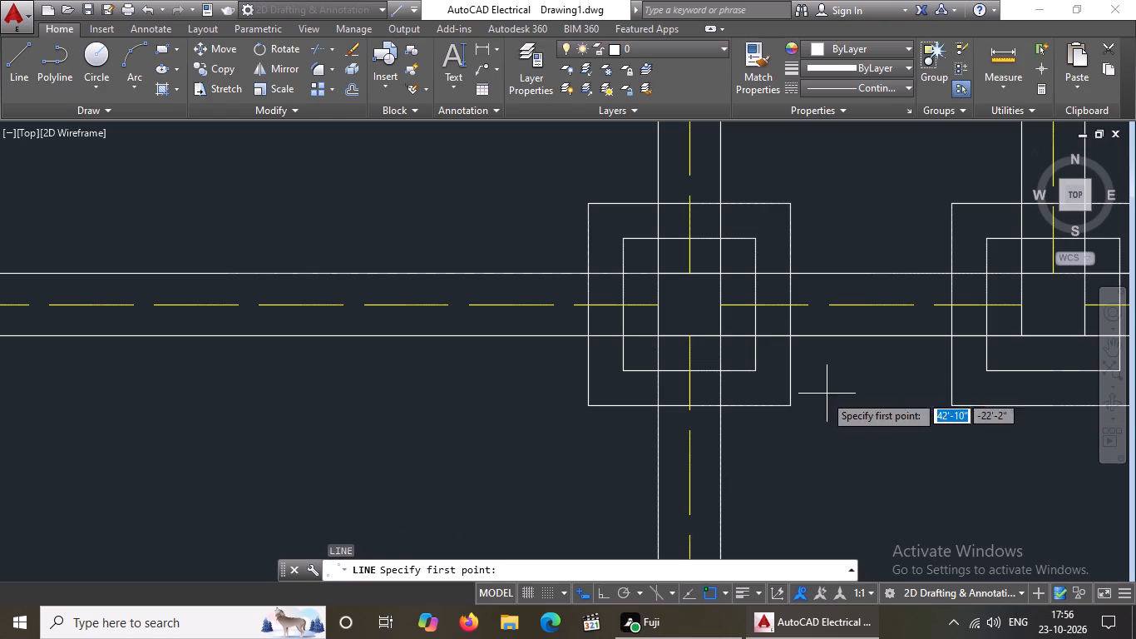
pyautogui.click(628, 372)
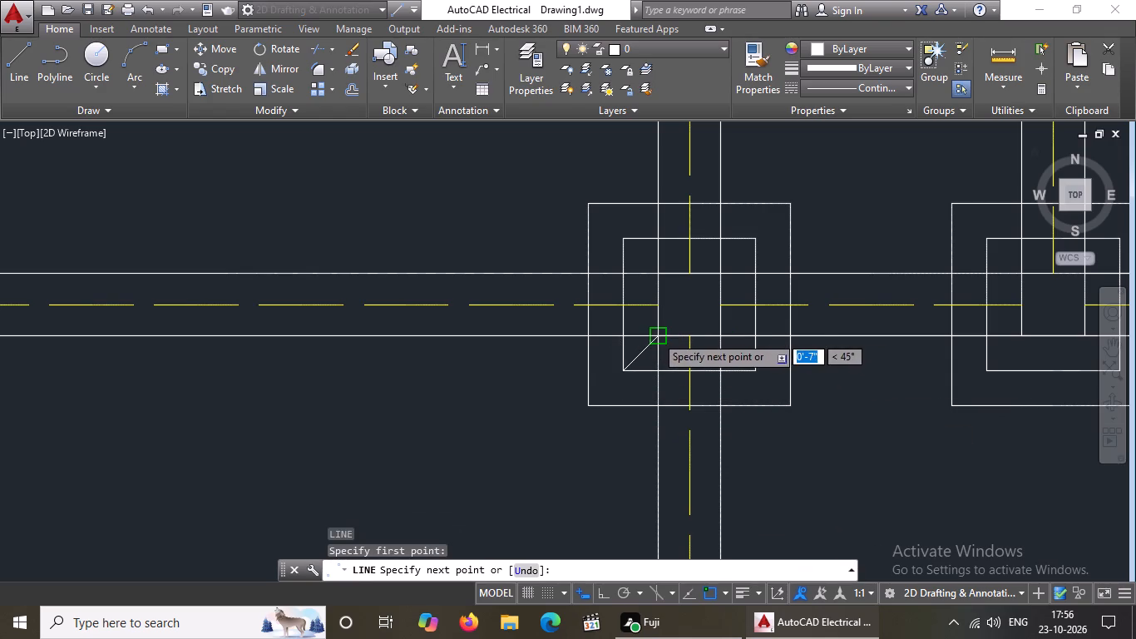
pyautogui.moveTo(655, 335); pyautogui.dragTo(681, 326)
pyautogui.press('Return')
pyautogui.press('l')
pyautogui.press('Return')
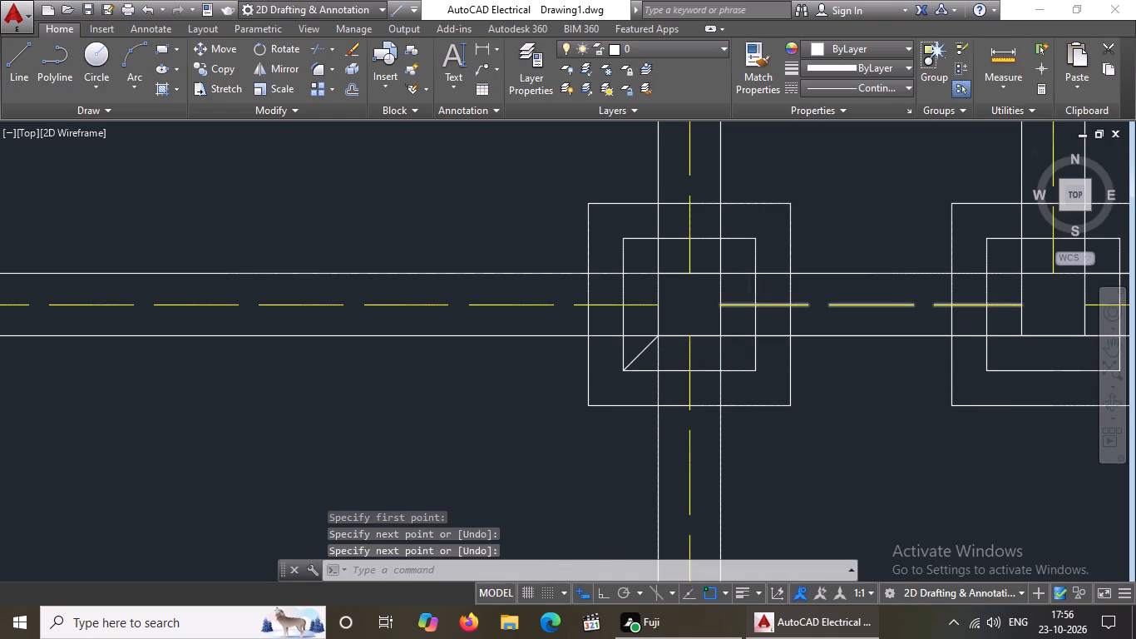
pyautogui.click(625, 244)
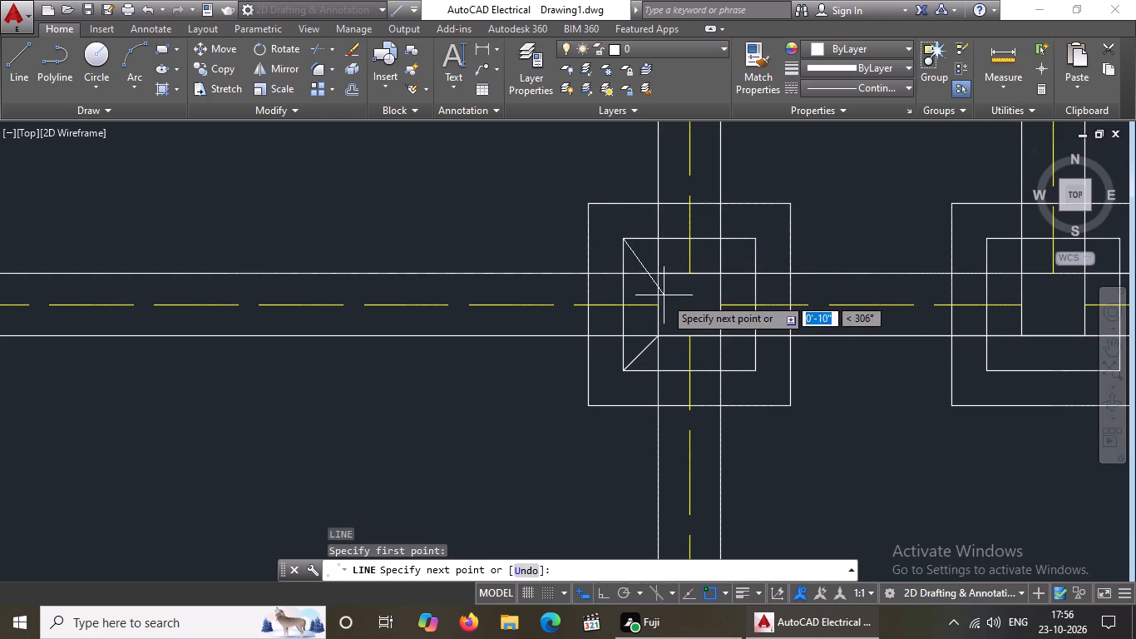
pyautogui.click(657, 275)
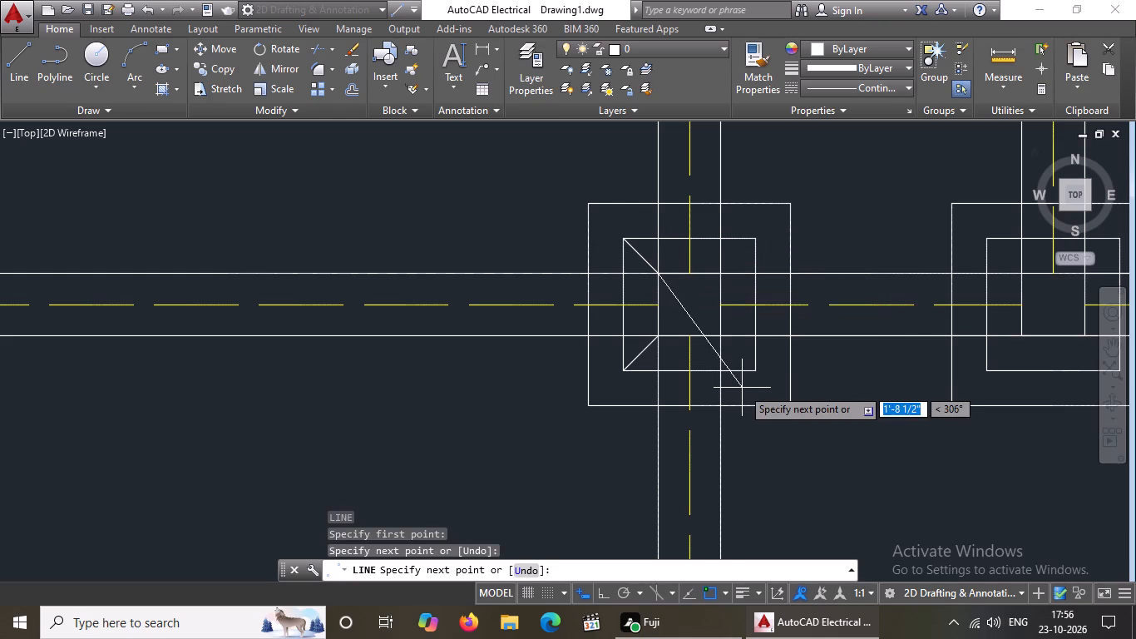
pyautogui.press('Return')
# Draw a diagonal line joining the inner and middle squares' upper-right corners at the third-lowest wall's second junction from the left.
pyautogui.press('l')
pyautogui.press('Return')
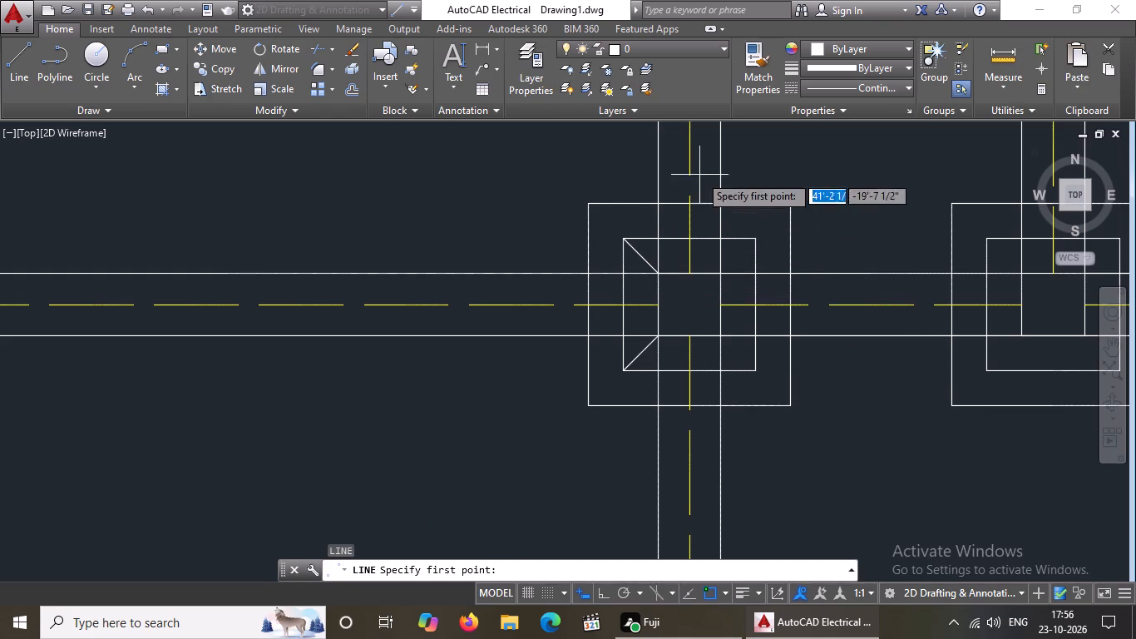
pyautogui.click(721, 274)
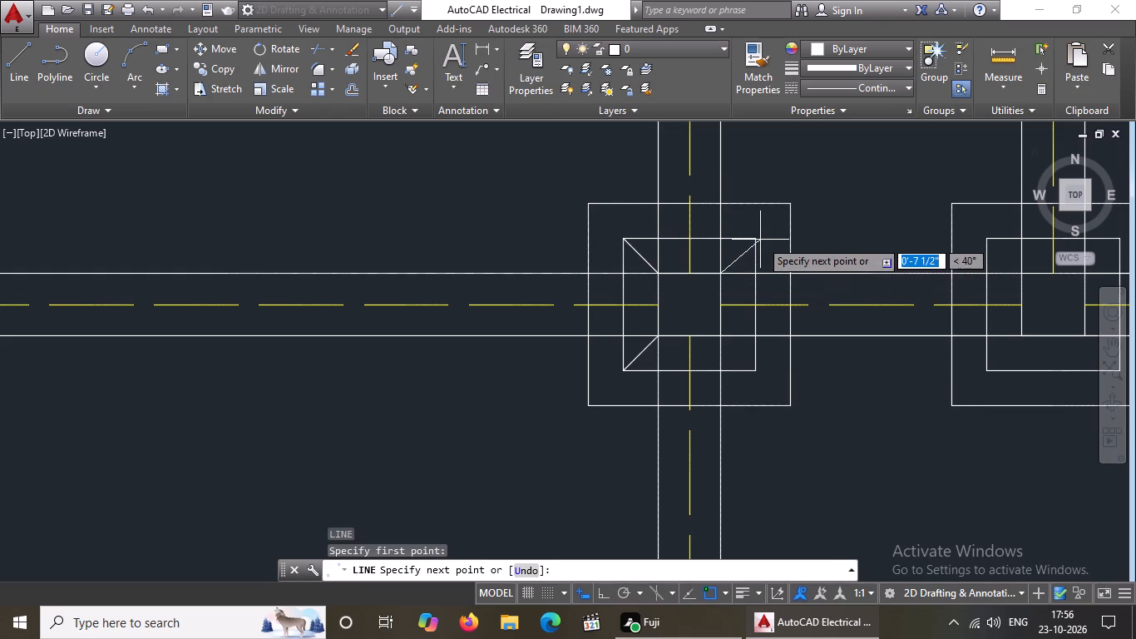
pyautogui.click(754, 240)
pyautogui.press('Return')
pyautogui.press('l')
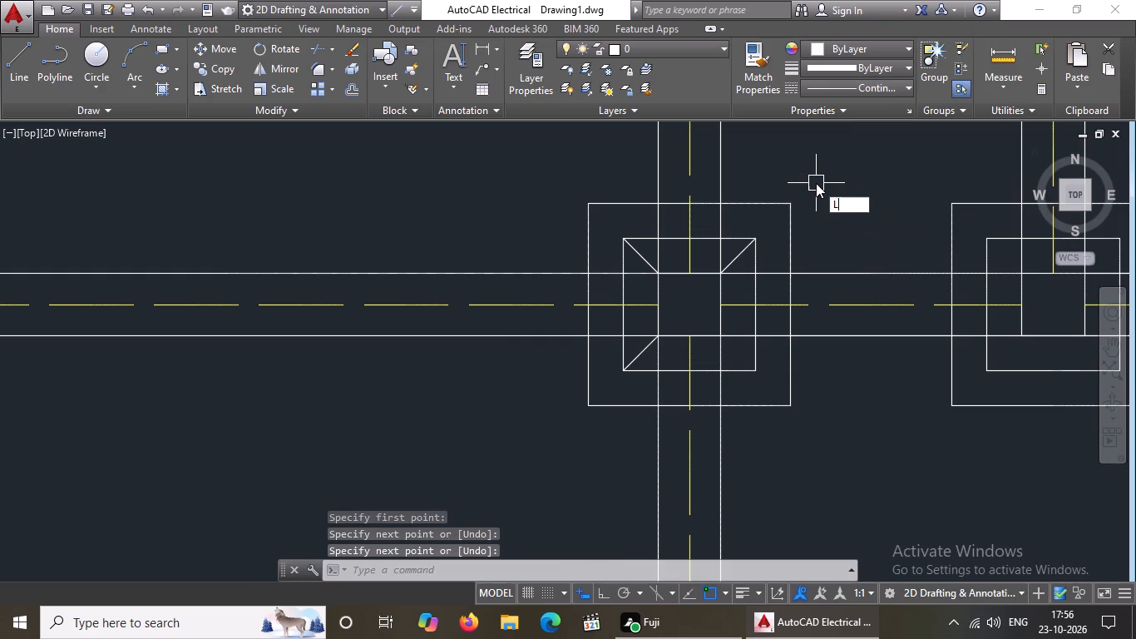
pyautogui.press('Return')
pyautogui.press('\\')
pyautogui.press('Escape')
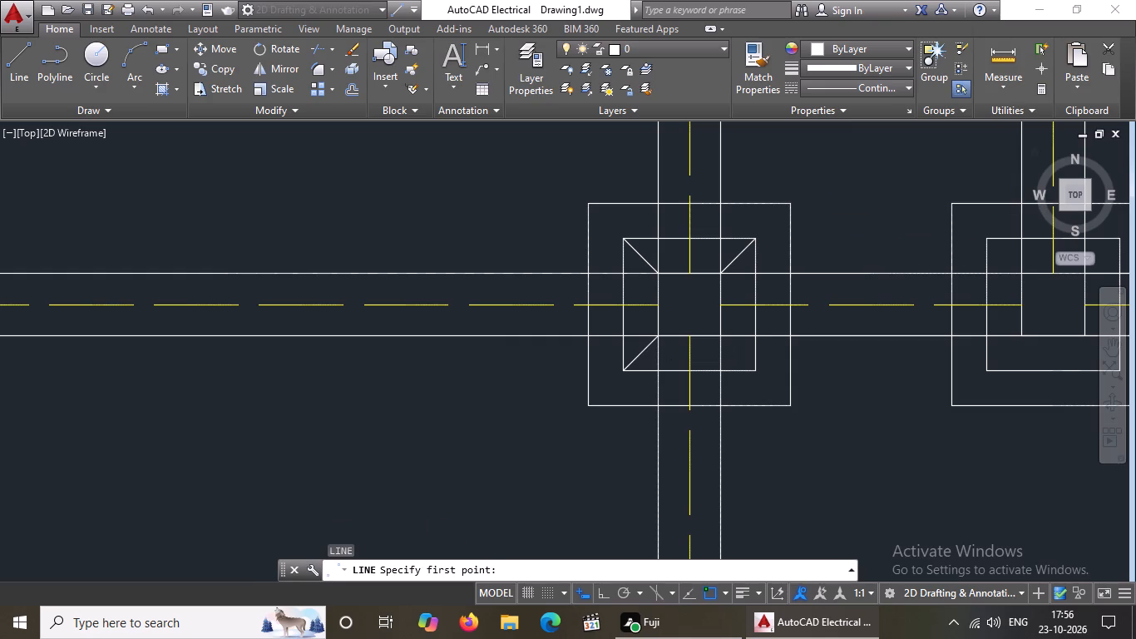
# Draw a diagonal line joining the inner and middle squares' lower-right corners at the third-lowest wall's second junction from the left.
pyautogui.press('l')
pyautogui.press('Return')
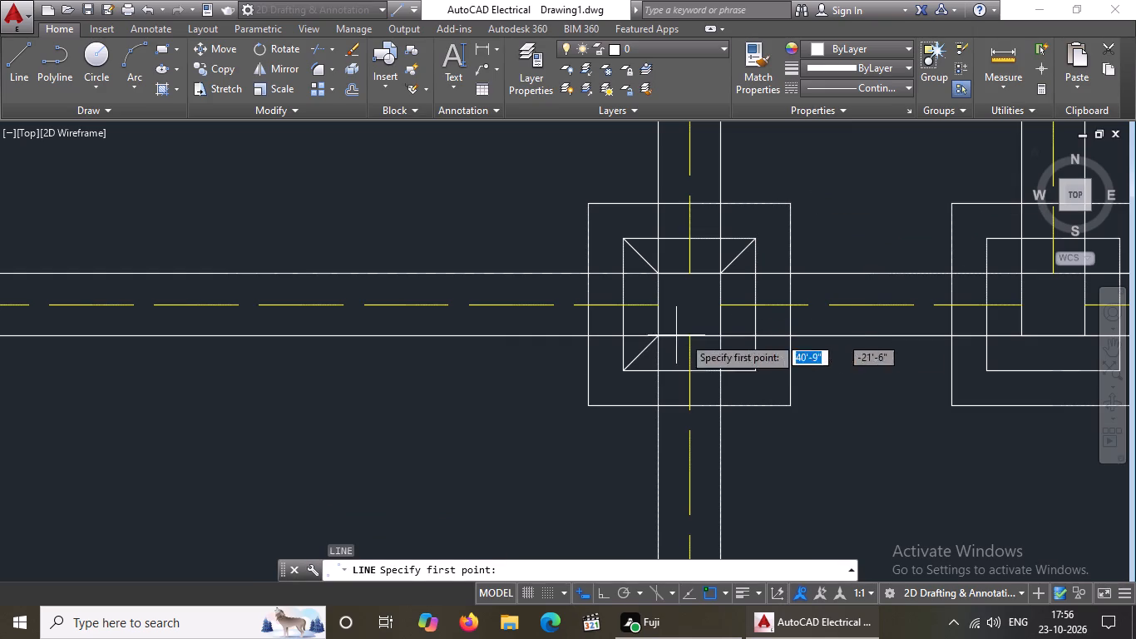
pyautogui.moveTo(721, 334); pyautogui.dragTo(730, 344)
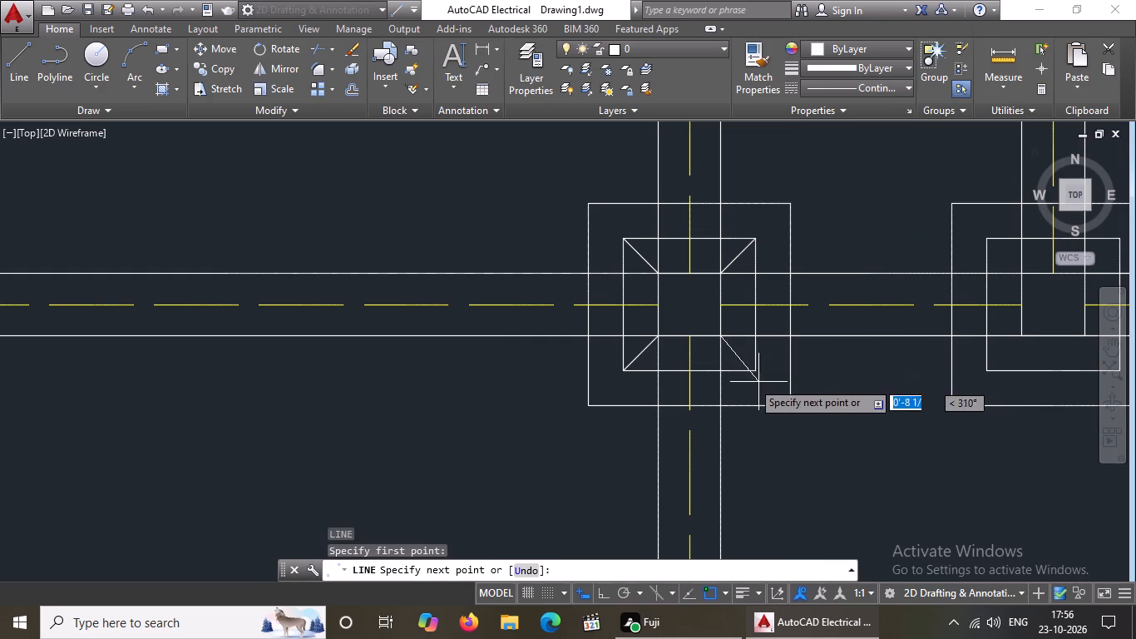
pyautogui.click(753, 371)
pyautogui.scroll(-3, 756, 371)
pyautogui.scroll(2, 756, 380)
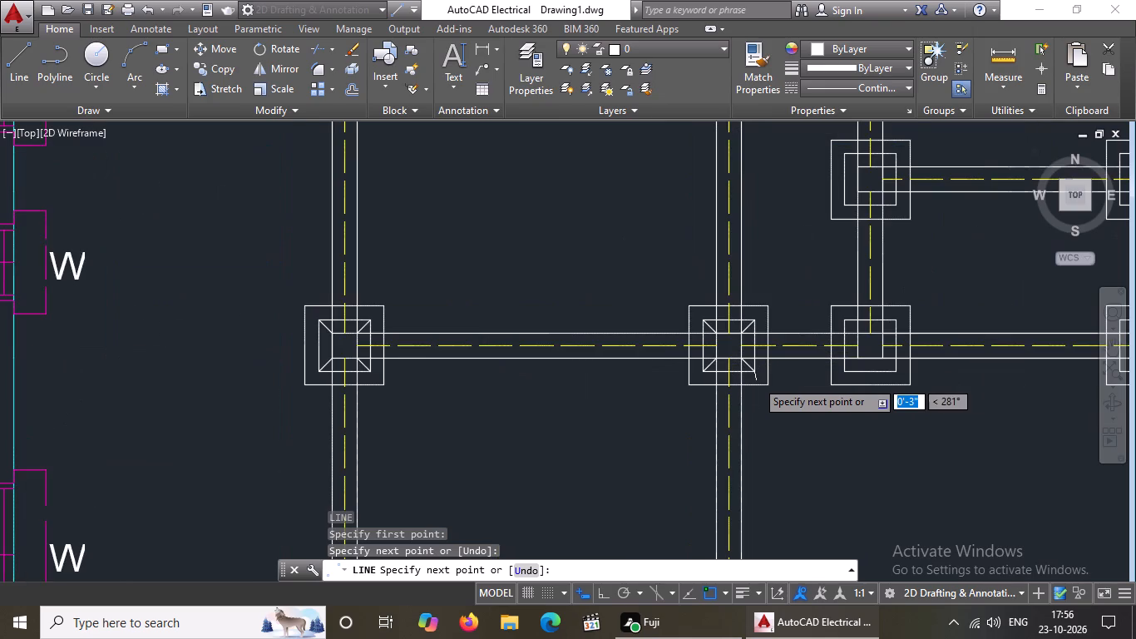
pyautogui.press('Return')
# Draw diagonal lines about 7" long joining the middle and inner squares' lower-left and lower-right corners at the third-lowest wall's third junction from the left.
pyautogui.scroll(-3, 751, 384)
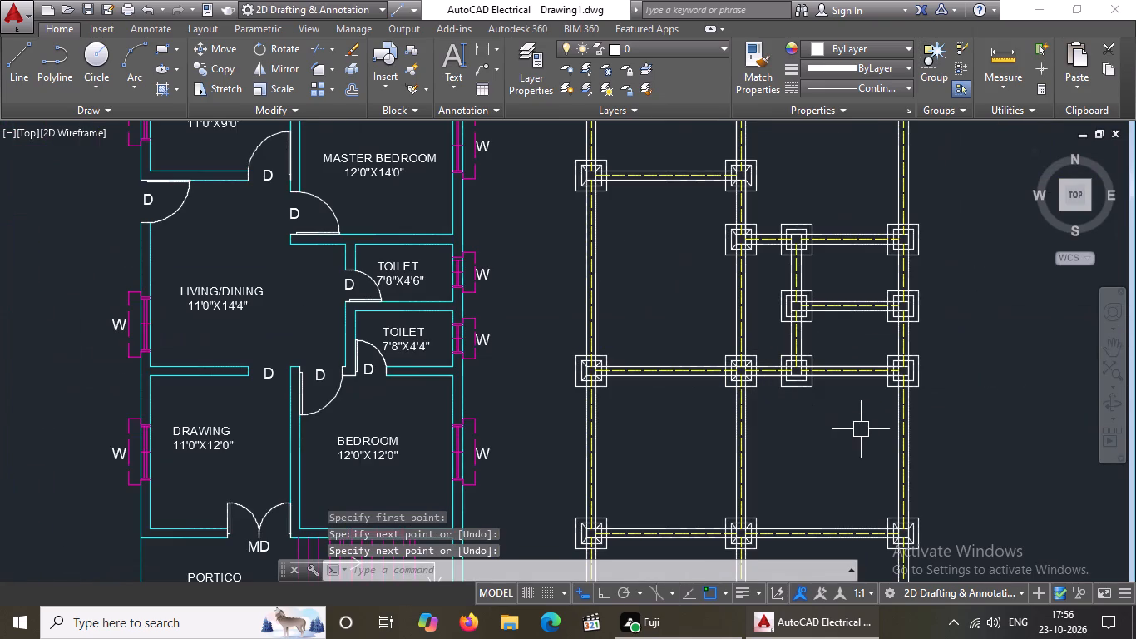
pyautogui.scroll(3, 821, 349)
pyautogui.scroll(2, 733, 510)
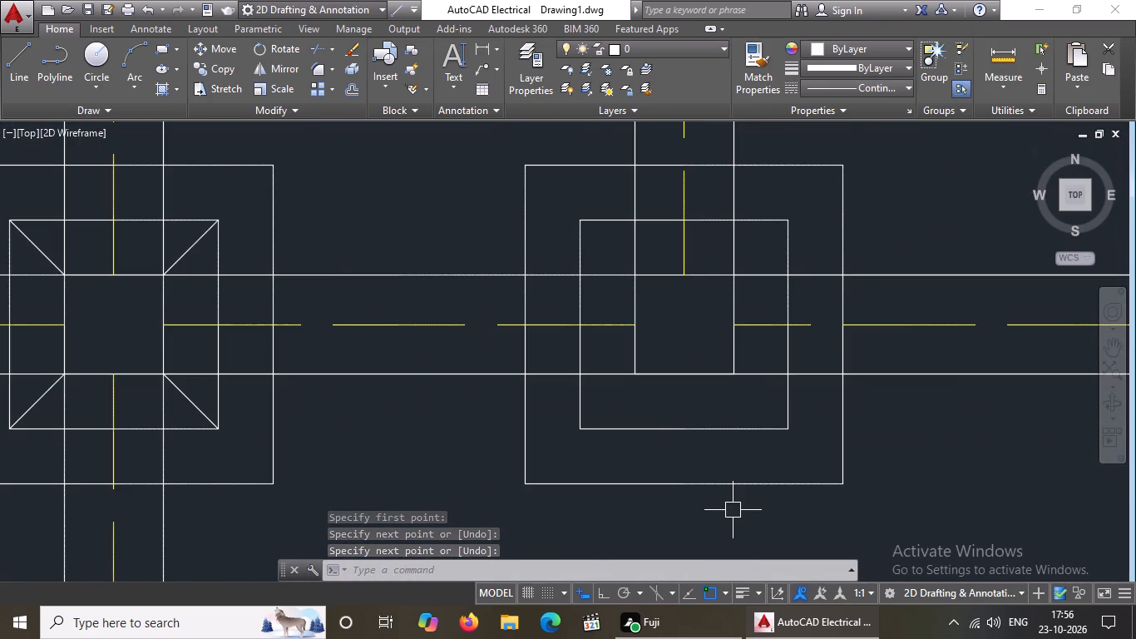
pyautogui.press('l')
pyautogui.press('Return')
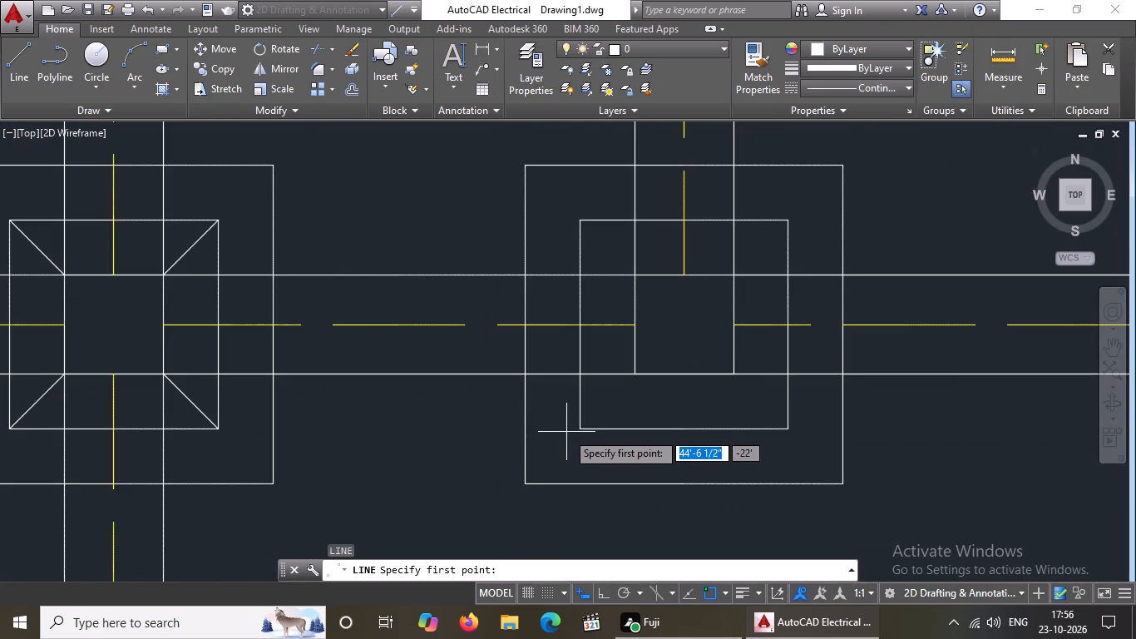
pyautogui.moveTo(580, 428); pyautogui.dragTo(587, 424)
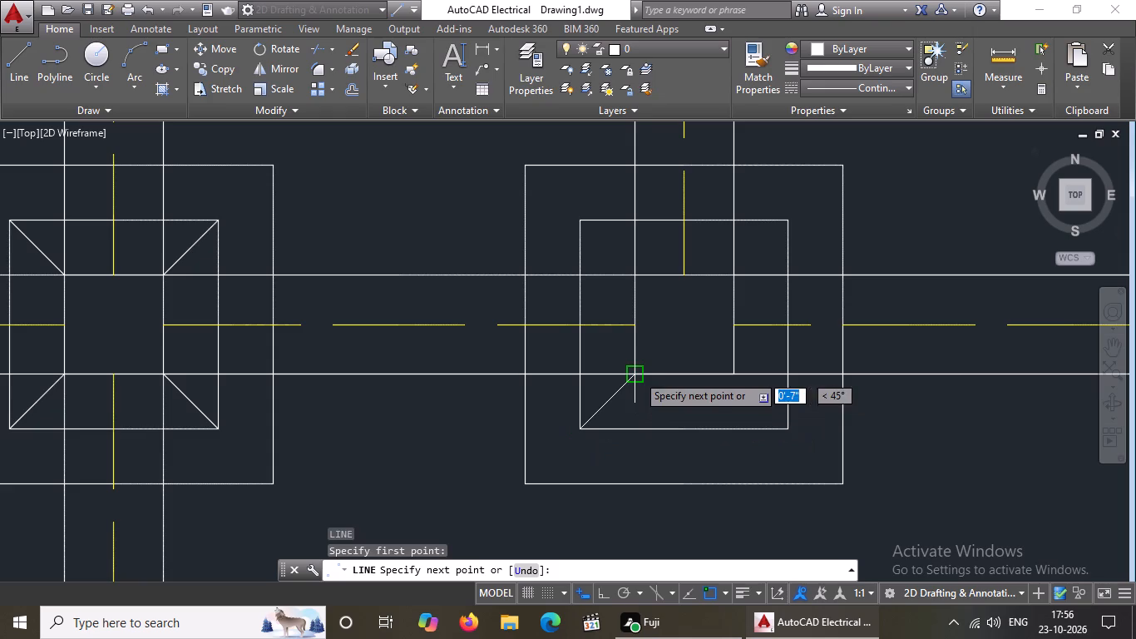
pyautogui.click(637, 374)
pyautogui.press('Return')
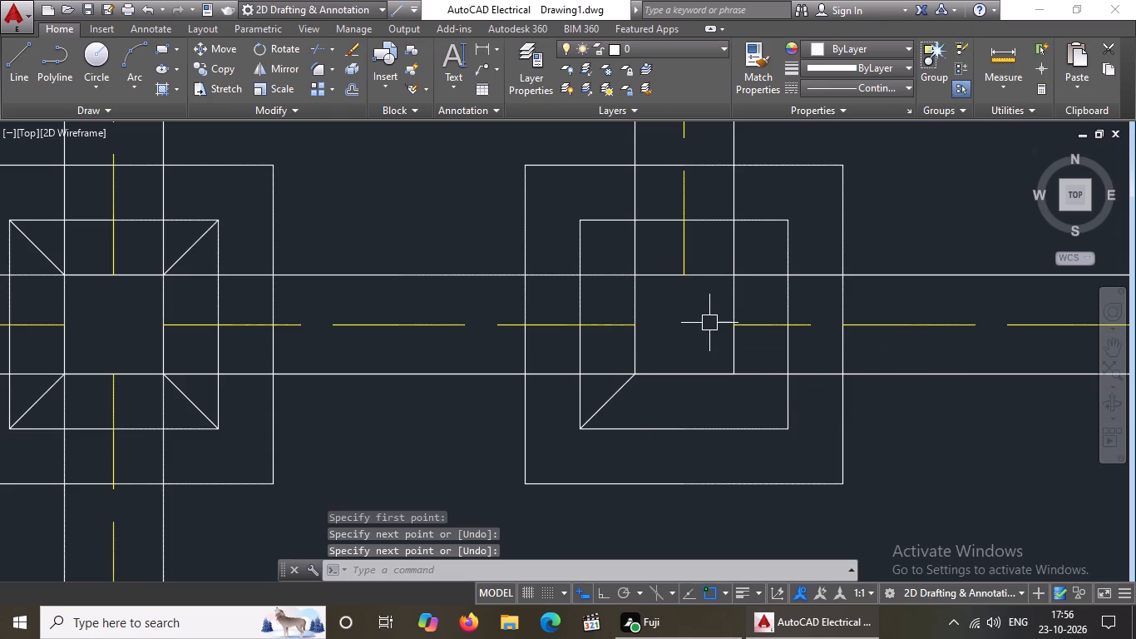
pyautogui.press('l')
pyautogui.press('Return')
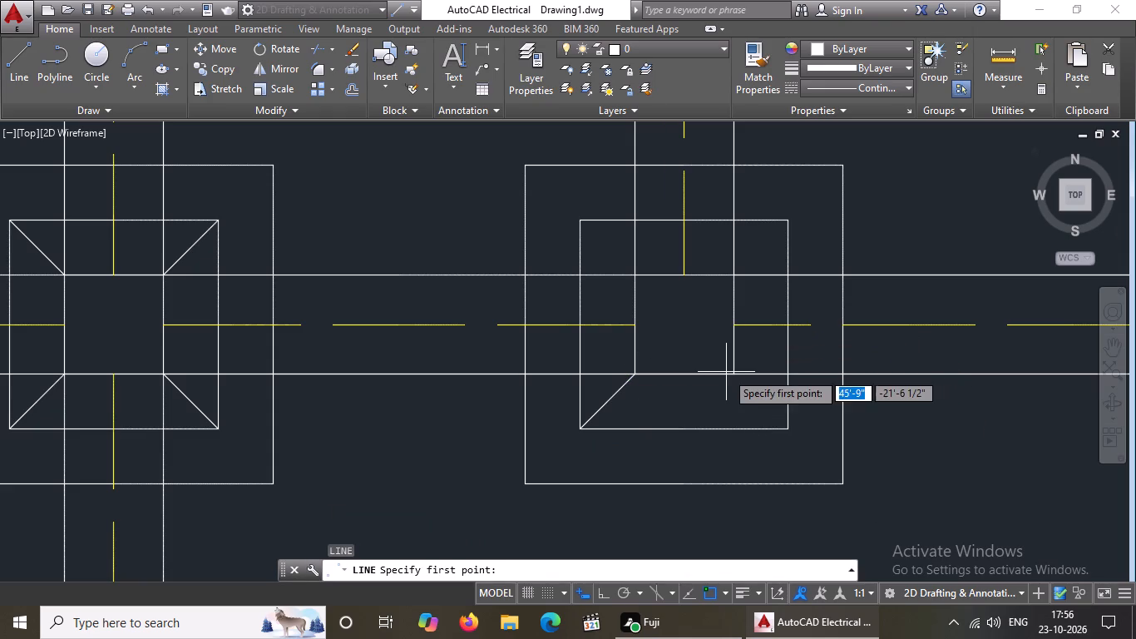
pyautogui.click(733, 373)
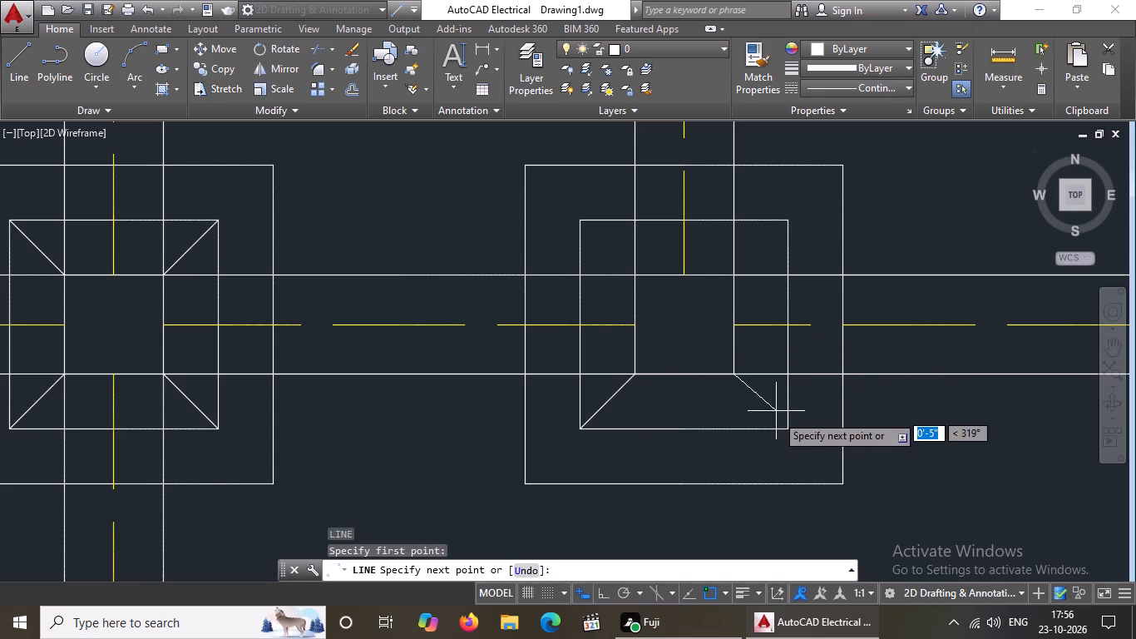
pyautogui.click(788, 428)
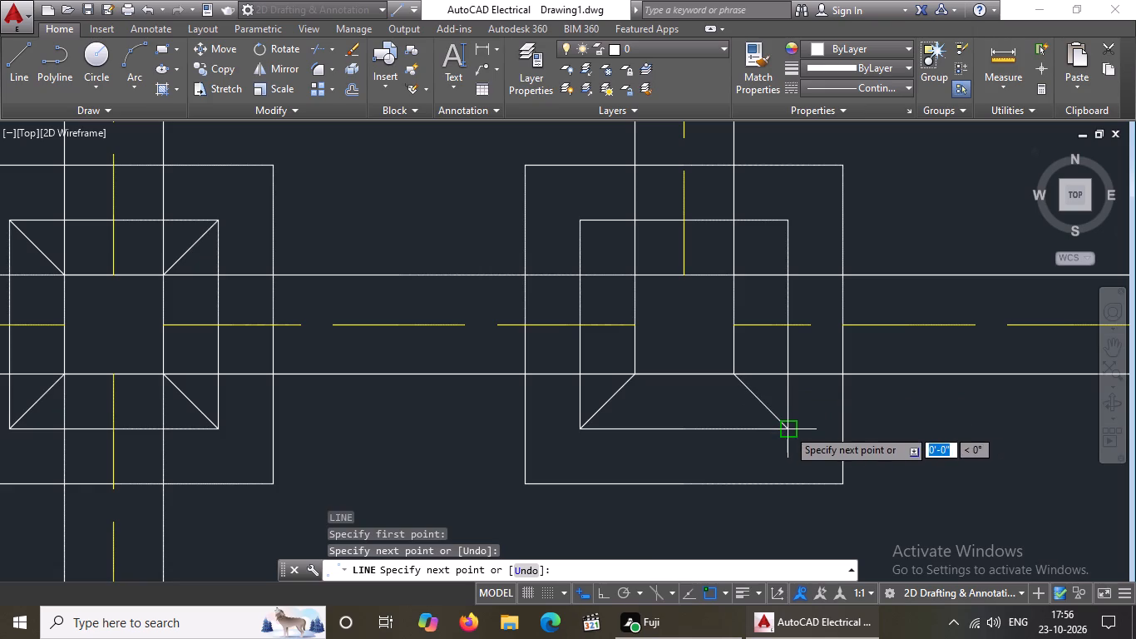
pyautogui.press('Return')
# Draw diagonal lines about 7" long joining the middle and inner squares' upper-left and upper-right corners at the third-lowest wall's third junction from the left.
pyautogui.press('l')
pyautogui.press('Return')
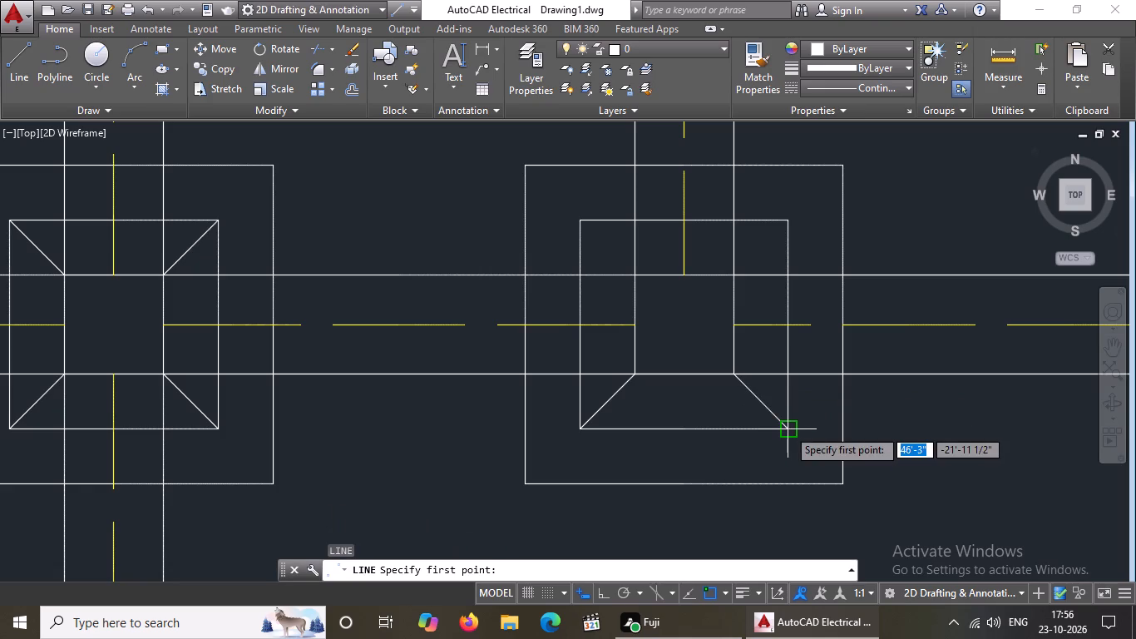
pyautogui.click(580, 220)
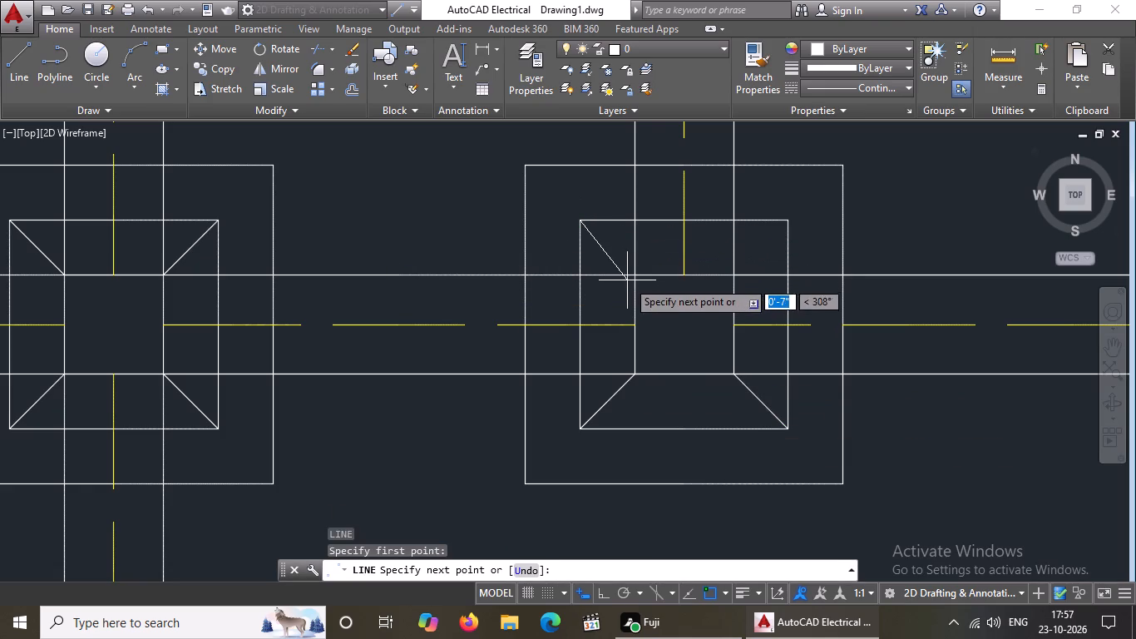
pyautogui.click(638, 275)
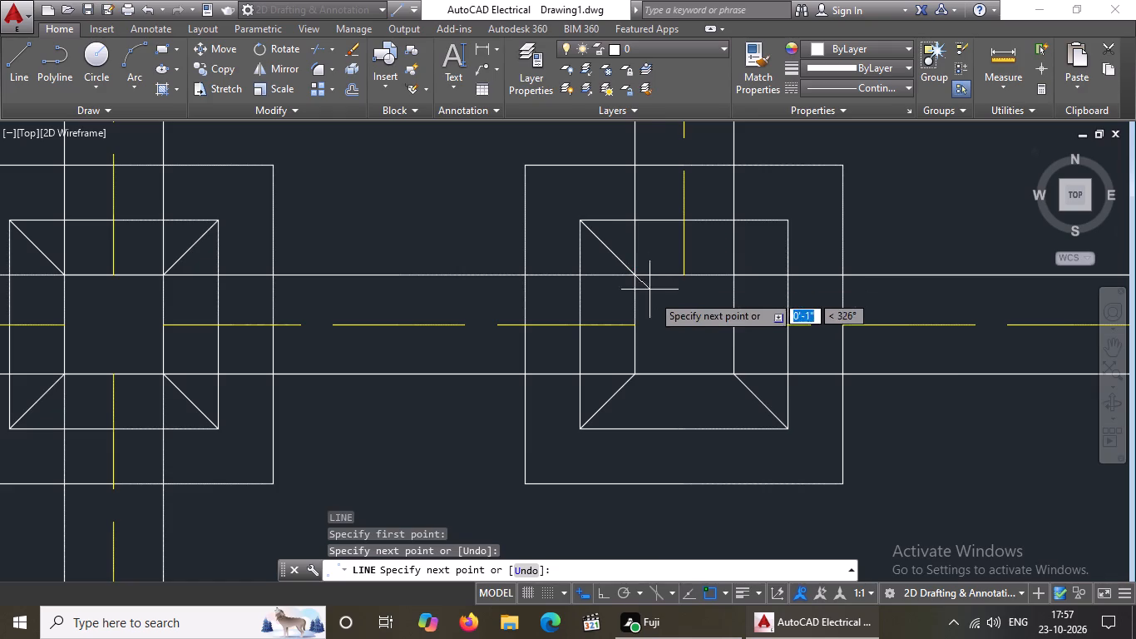
pyautogui.press('Return')
pyautogui.press('l')
pyautogui.press('Return')
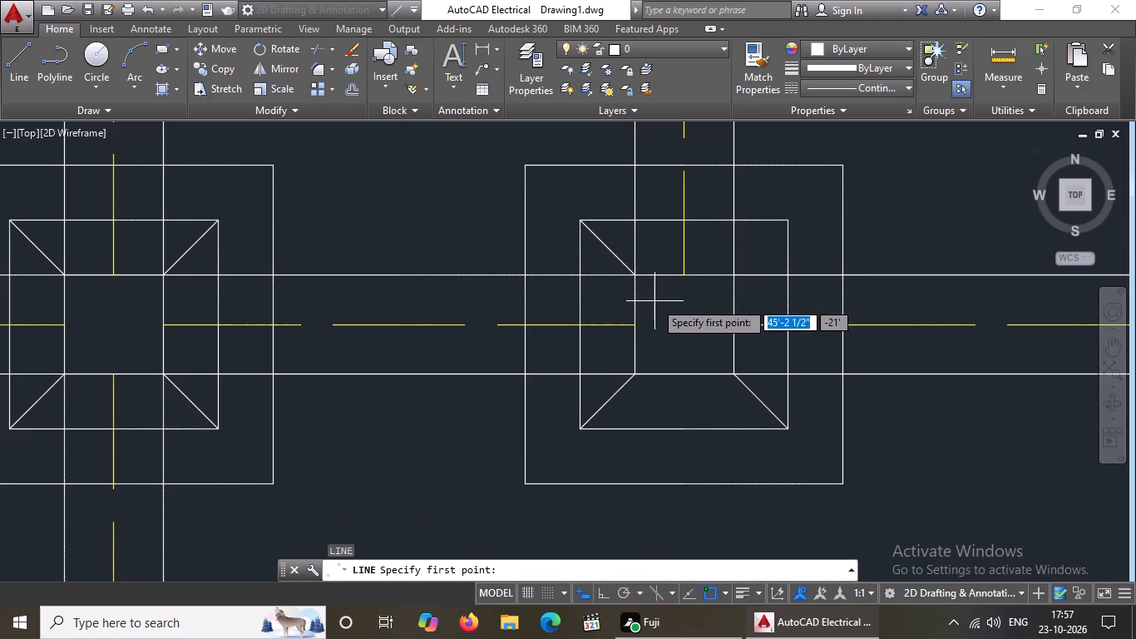
pyautogui.click(733, 275)
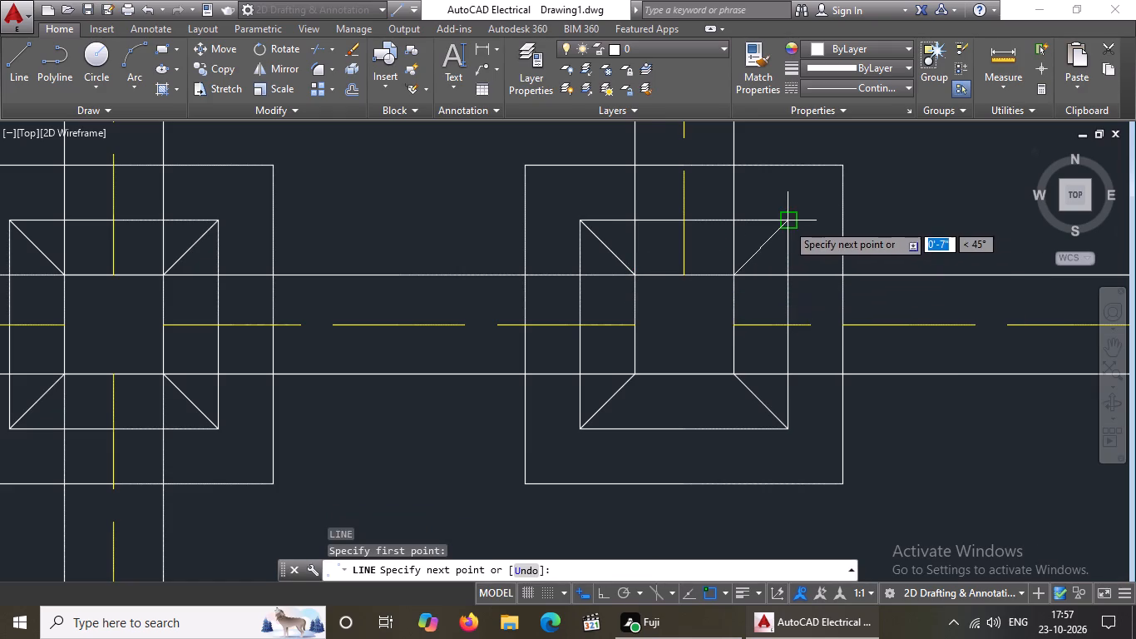
pyautogui.moveTo(782, 225); pyautogui.dragTo(791, 216)
pyautogui.press('Return')
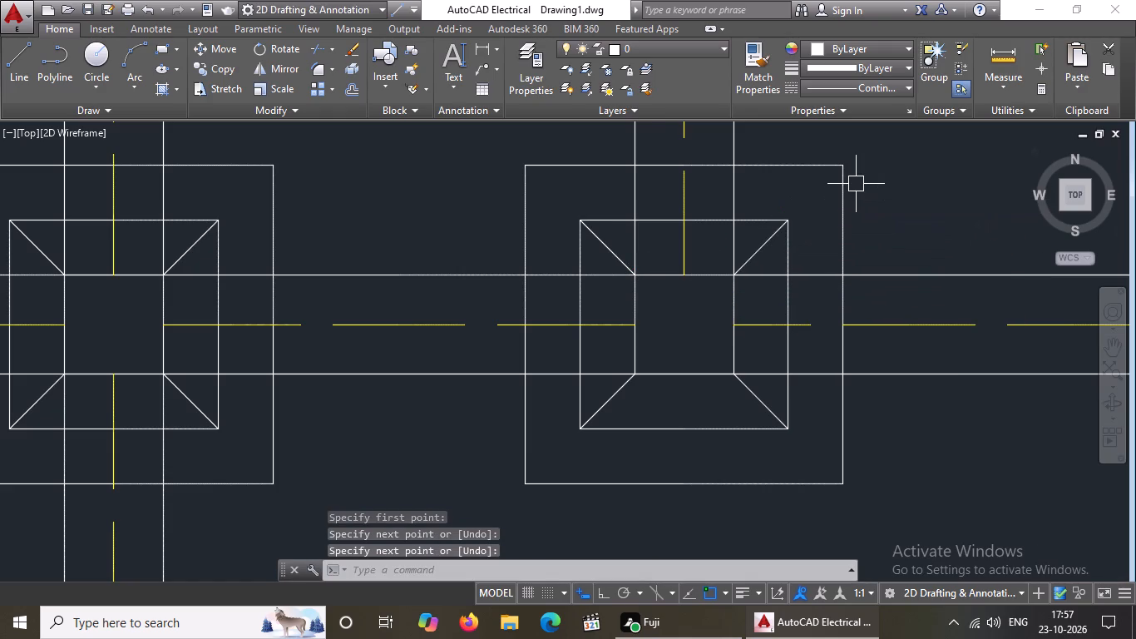
# Draw diagonal lines joining the middle and inner squares' lower-left and upper-left corners at the third-lowest wall's rightmost junction.
pyautogui.scroll(-3, 798, 287)
pyautogui.scroll(-1, 1022, 336)
pyautogui.moveTo(1059, 344); pyautogui.dragTo(843, 386, button='middle')
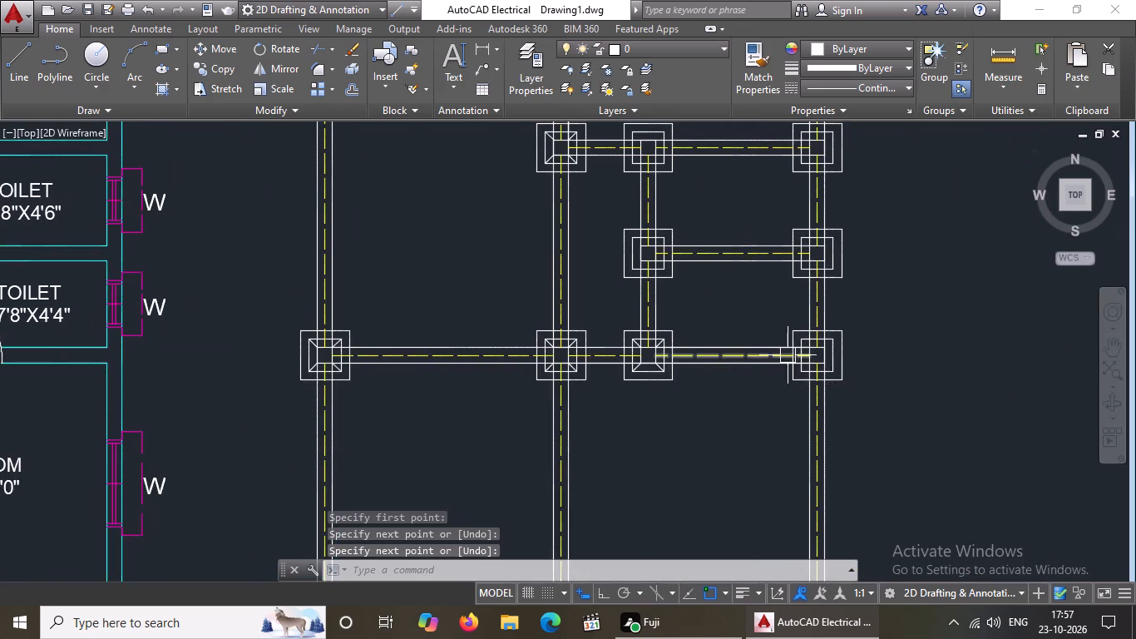
pyautogui.scroll(3, 788, 354)
pyautogui.press('l')
pyautogui.press('Return')
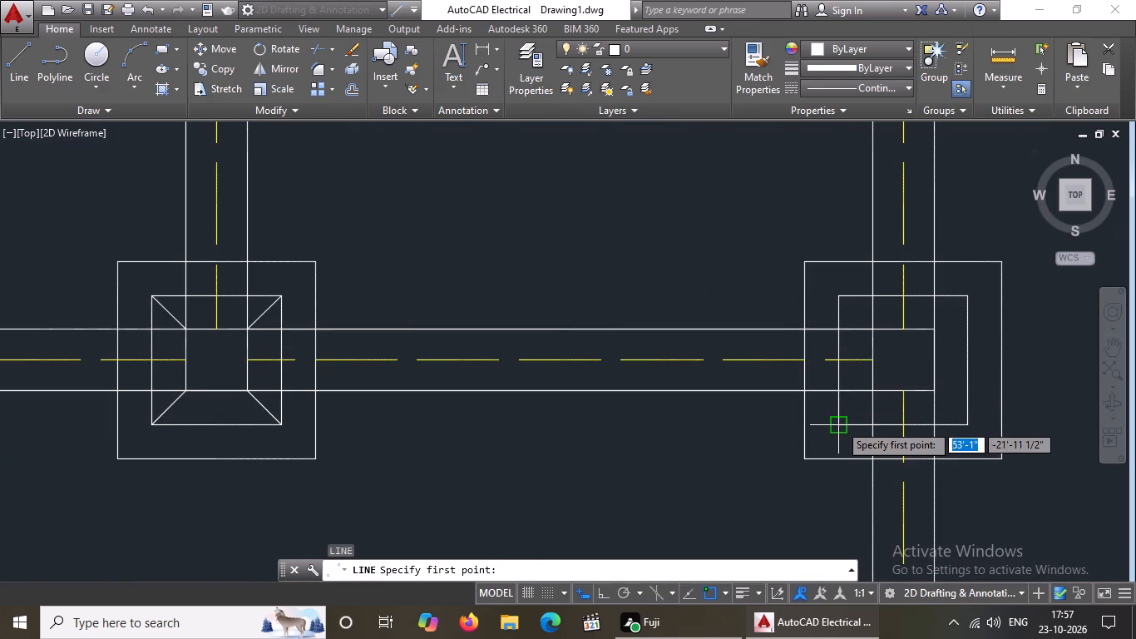
pyautogui.click(839, 424)
pyautogui.moveTo(872, 388); pyautogui.dragTo(882, 376)
pyautogui.press('Return')
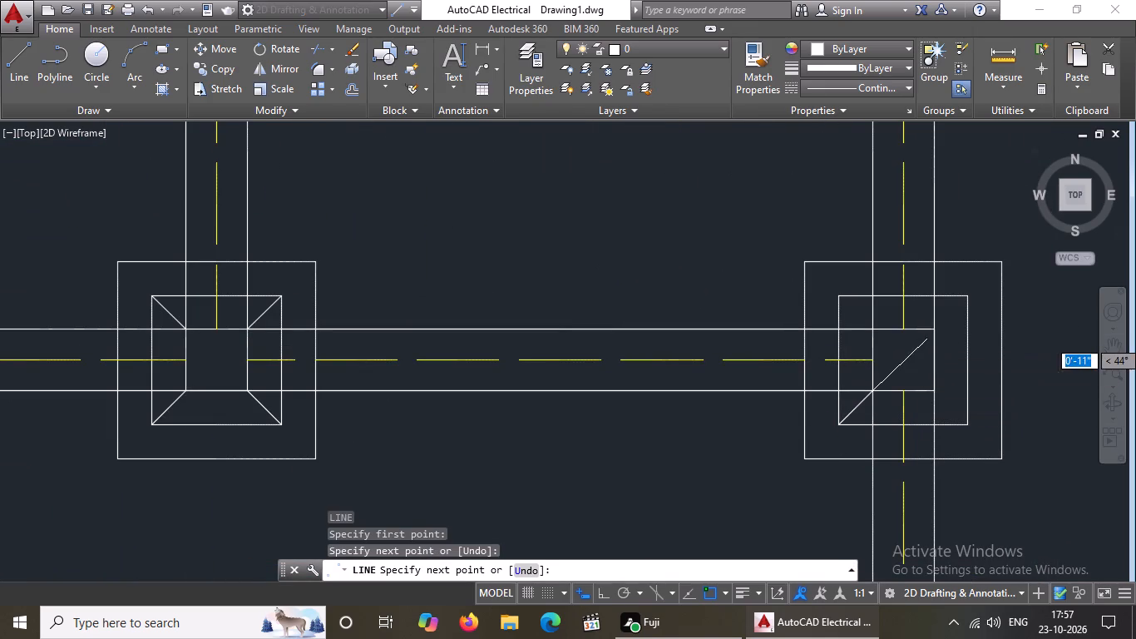
pyautogui.press('l')
pyautogui.press('Return')
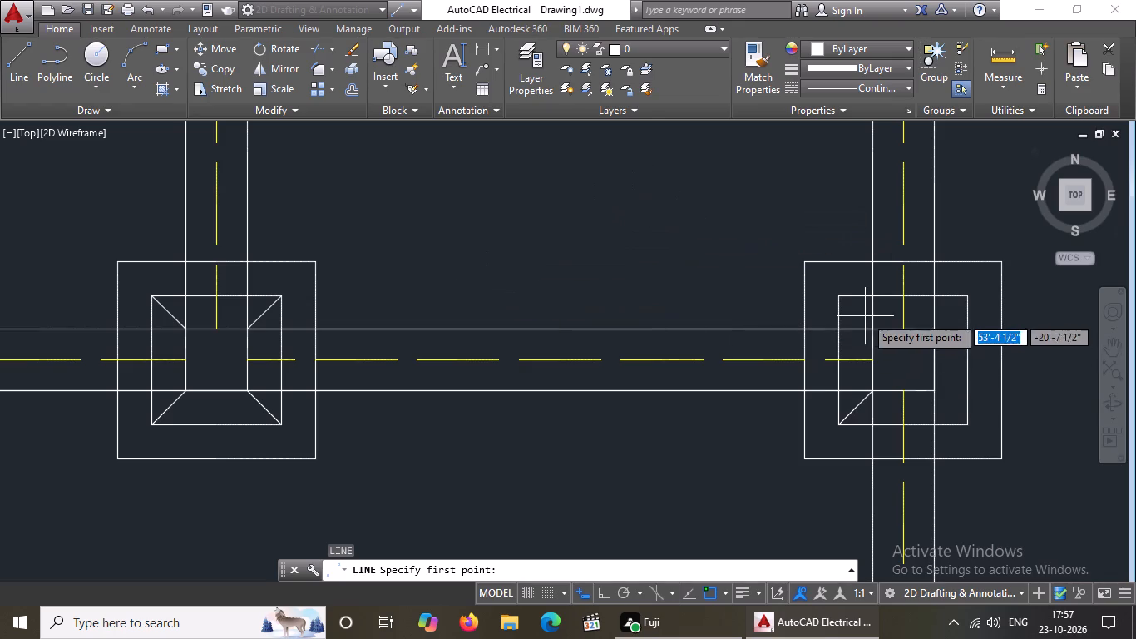
pyautogui.click(844, 295)
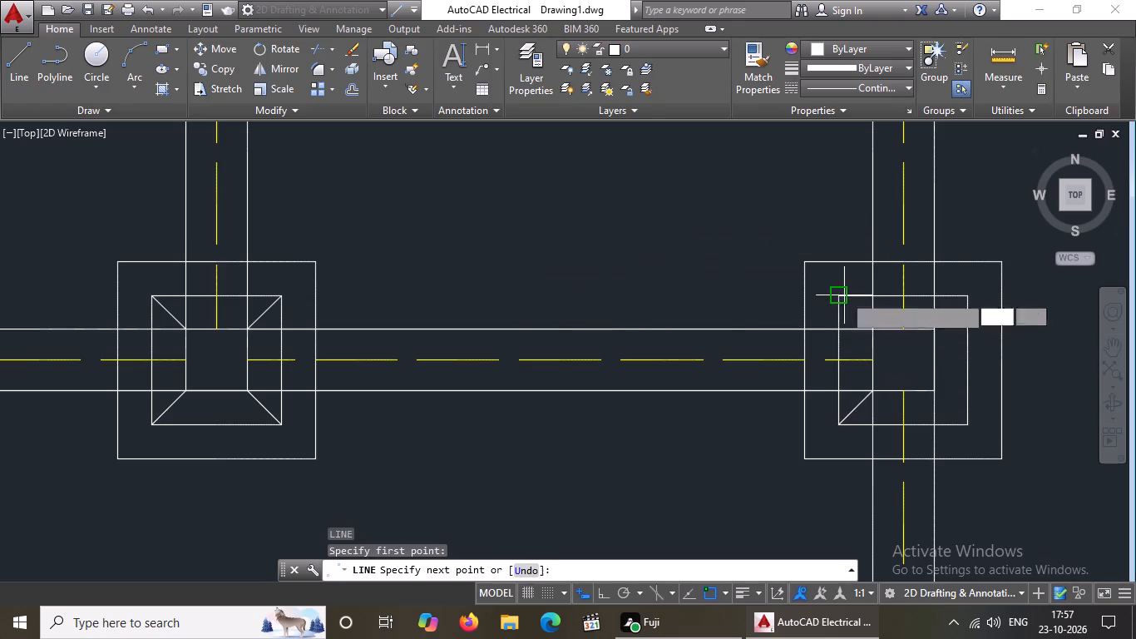
pyautogui.click(875, 329)
pyautogui.press('Return')
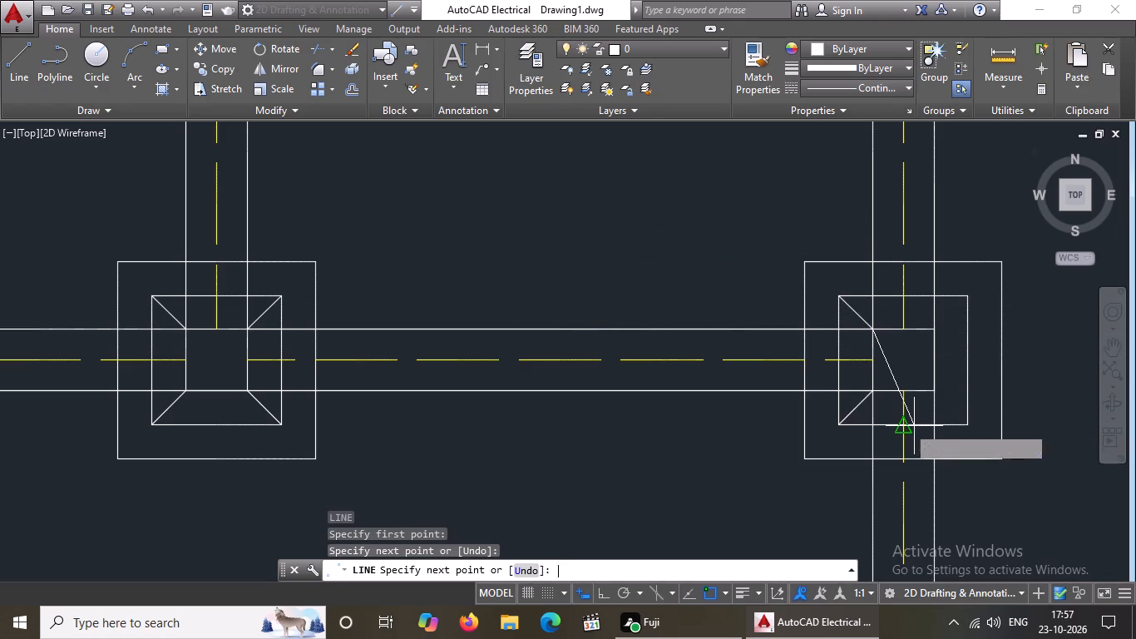
# Draw diagonal lines joining the inner and middle squares' upper-right and lower-right corners at the third-lowest wall's rightmost junction.
pyautogui.press('l')
pyautogui.press('Return')
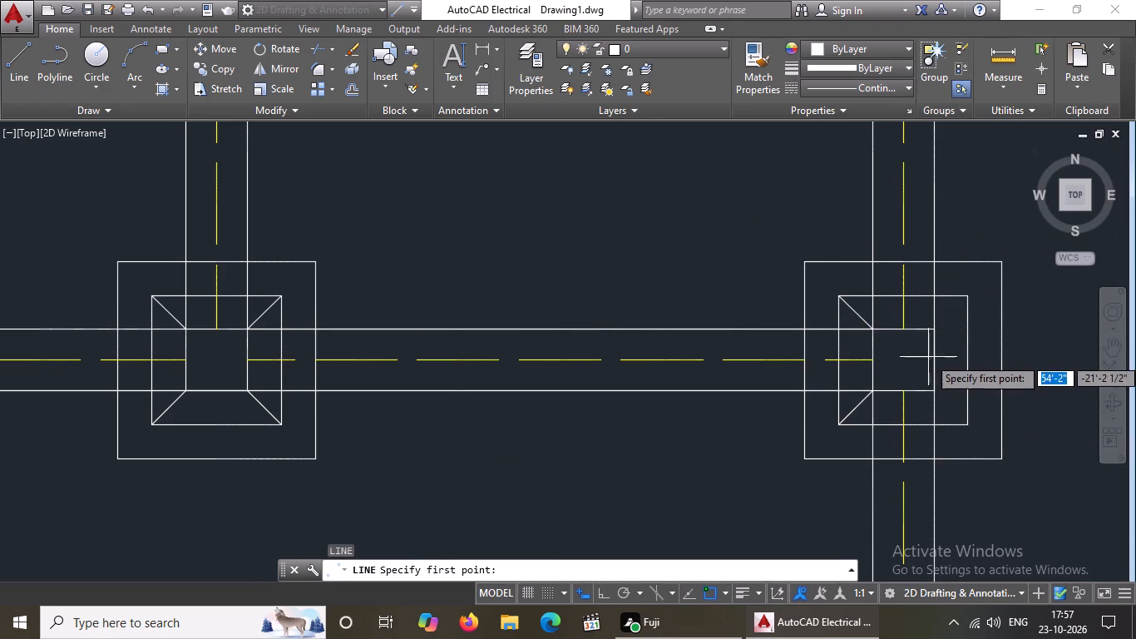
pyautogui.click(932, 330)
pyautogui.click(967, 295)
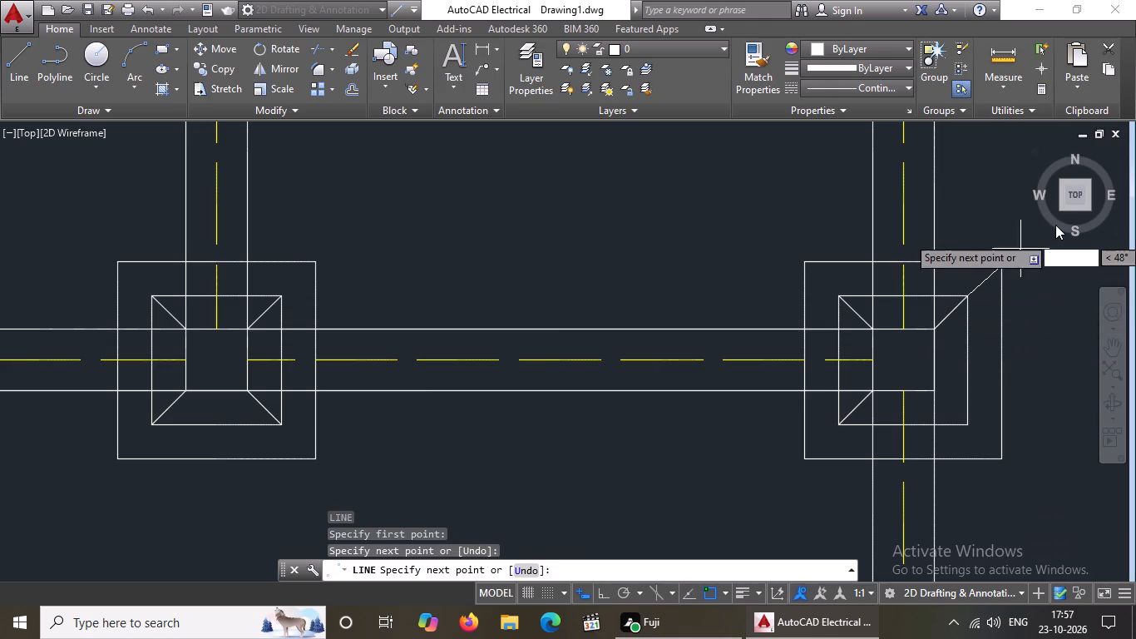
pyautogui.press('Return')
pyautogui.press('l')
pyautogui.press('Return')
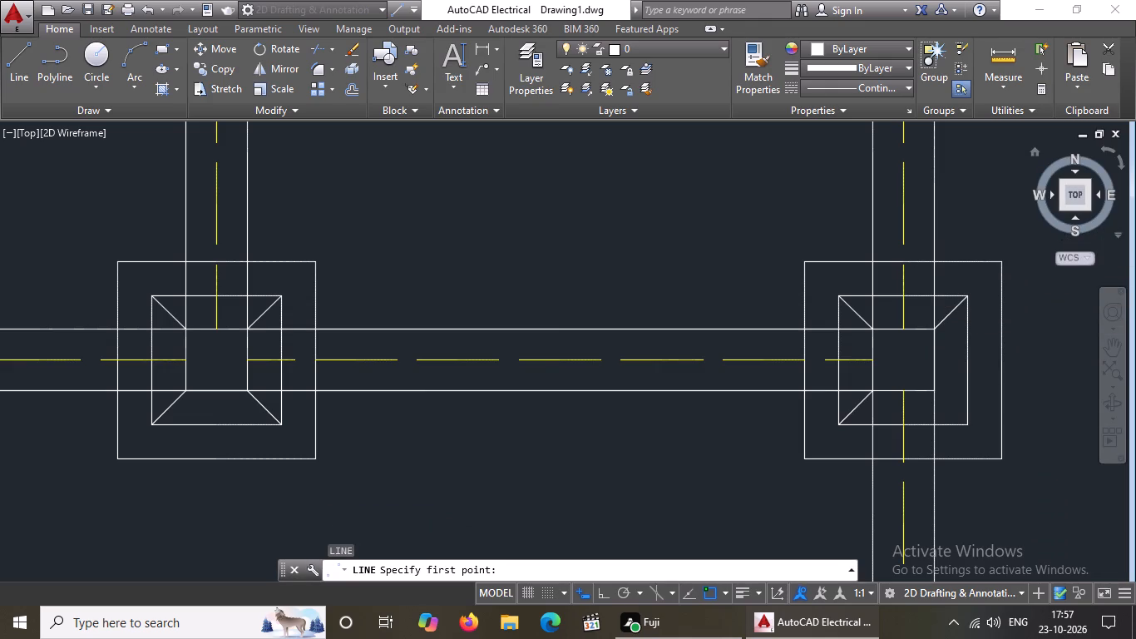
pyautogui.click(935, 389)
pyautogui.moveTo(969, 422); pyautogui.dragTo(985, 445)
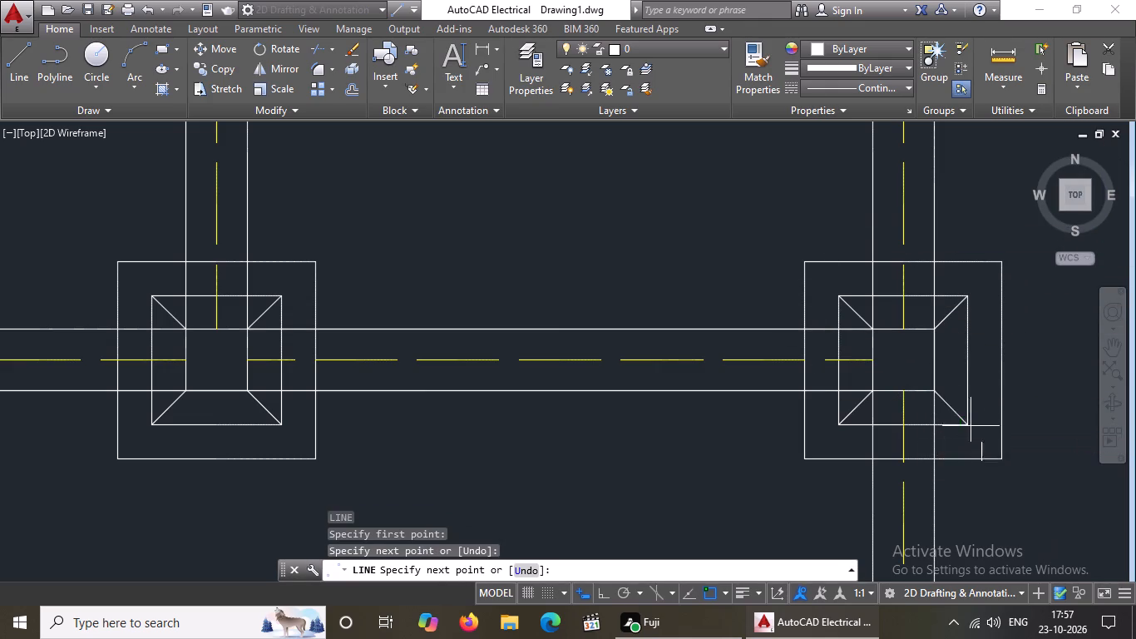
pyautogui.moveTo(985, 445); pyautogui.dragTo(987, 447)
pyautogui.press('Return')
# Draw diagonal lines joining the middle and inner squares' corners at the left junction of the short wall just above the third-lowest wall.
pyautogui.scroll(-1, 963, 462)
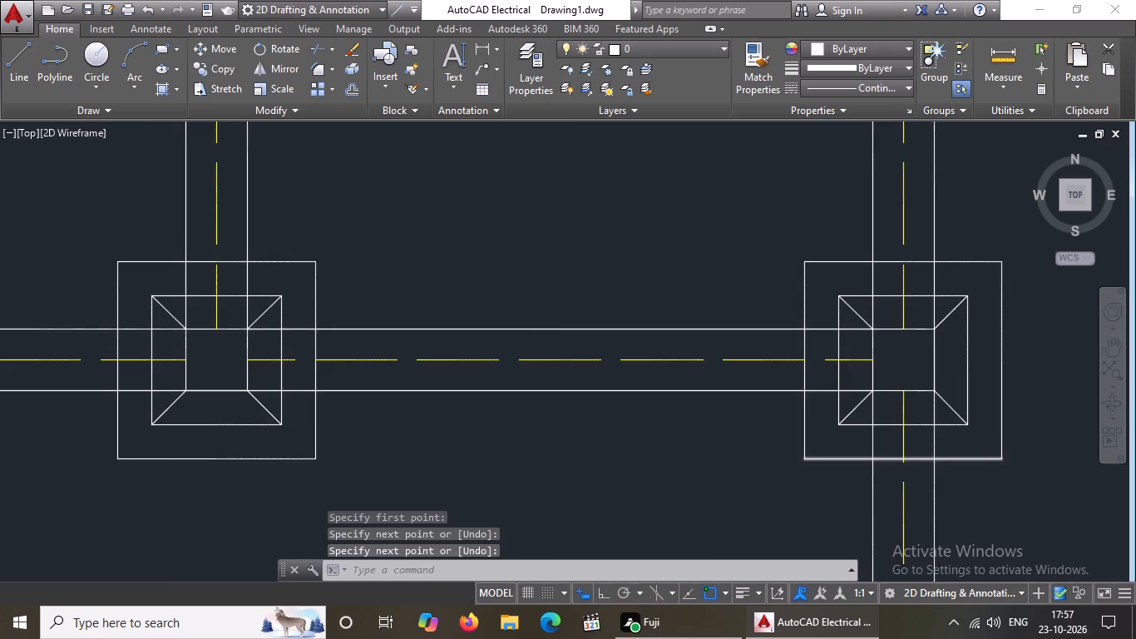
pyautogui.scroll(-1, 963, 462)
pyautogui.moveTo(927, 445); pyautogui.dragTo(867, 429, button='middle')
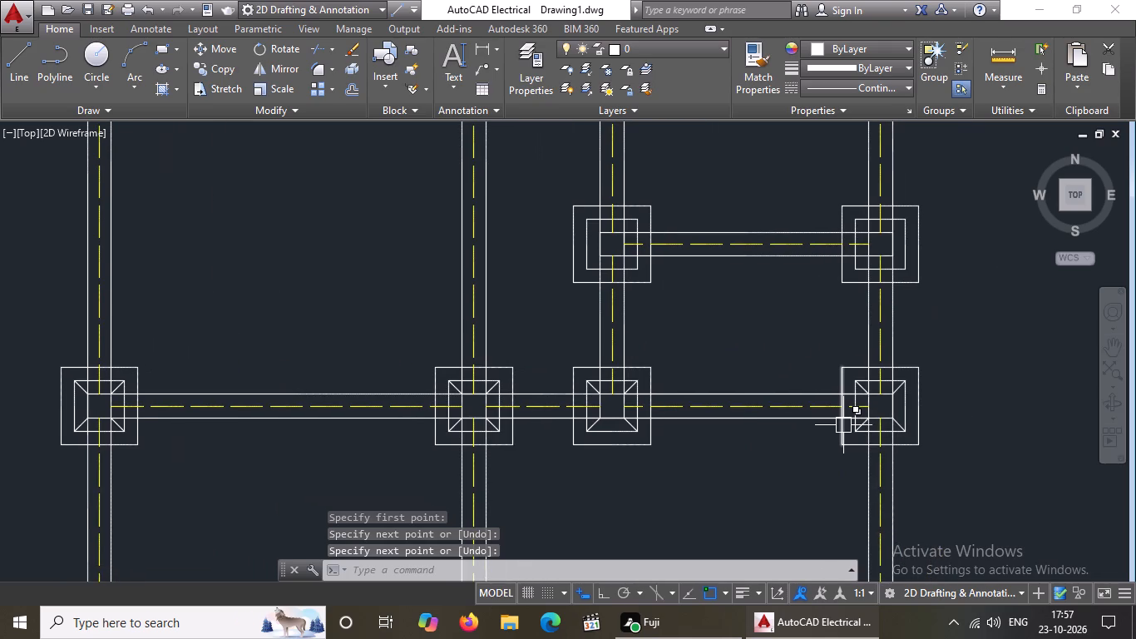
pyautogui.scroll(-2, 857, 415)
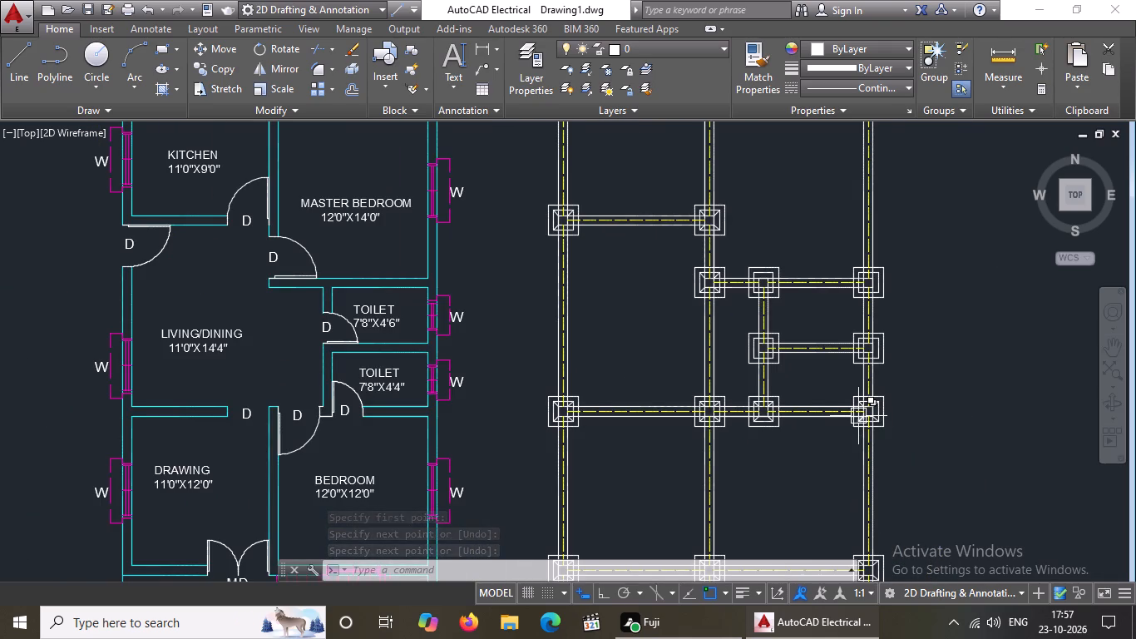
pyautogui.scroll(1, 849, 409)
pyautogui.scroll(3, 714, 318)
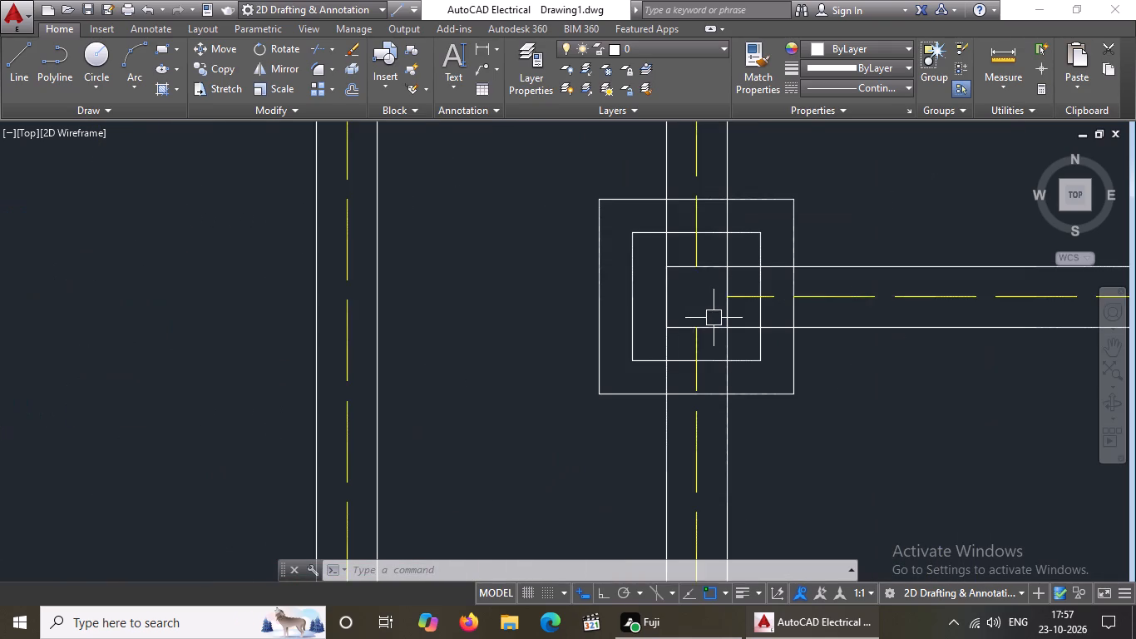
# Draw a diagonal line joining the middle and inner squares' lower-left corners at the left junction of the short wall just above the third-lowest wall.
pyautogui.scroll(-2, 714, 318)
pyautogui.scroll(1, 700, 284)
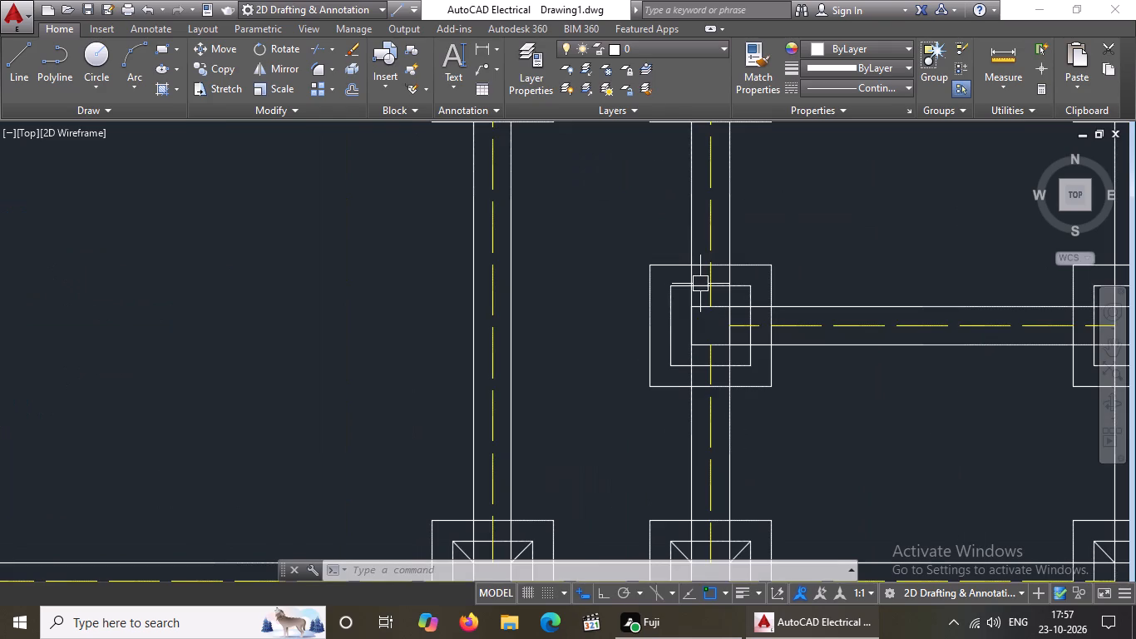
pyautogui.press('l')
pyautogui.press('Return')
pyautogui.scroll(-3, 701, 284)
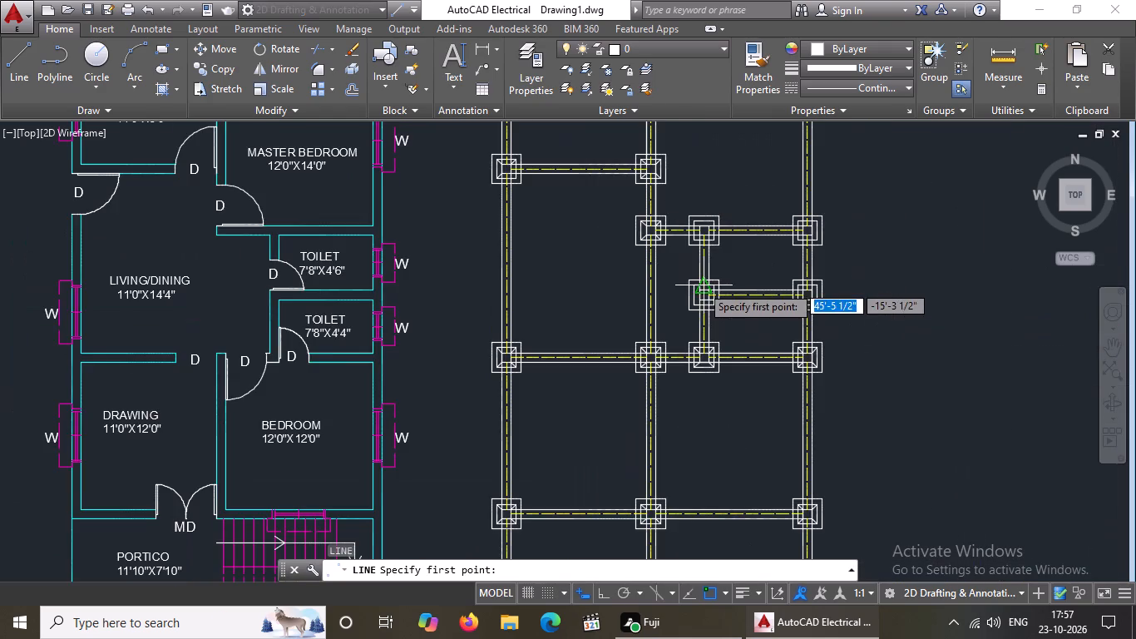
pyautogui.scroll(4, 698, 295)
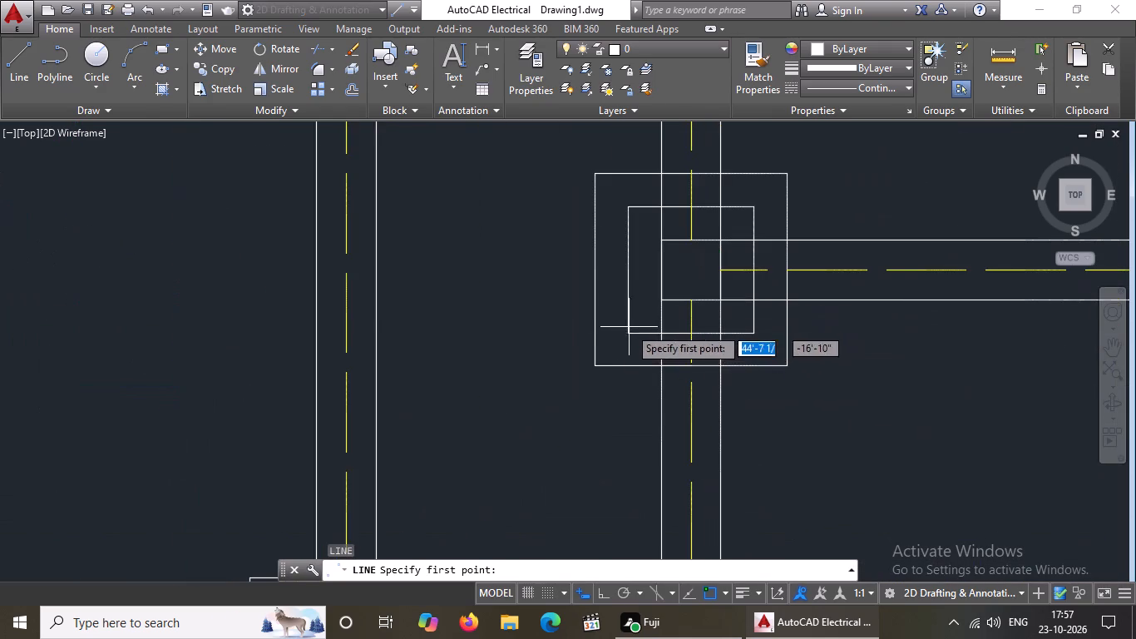
pyautogui.moveTo(628, 336); pyautogui.dragTo(641, 329)
pyautogui.moveTo(661, 297); pyautogui.dragTo(699, 280)
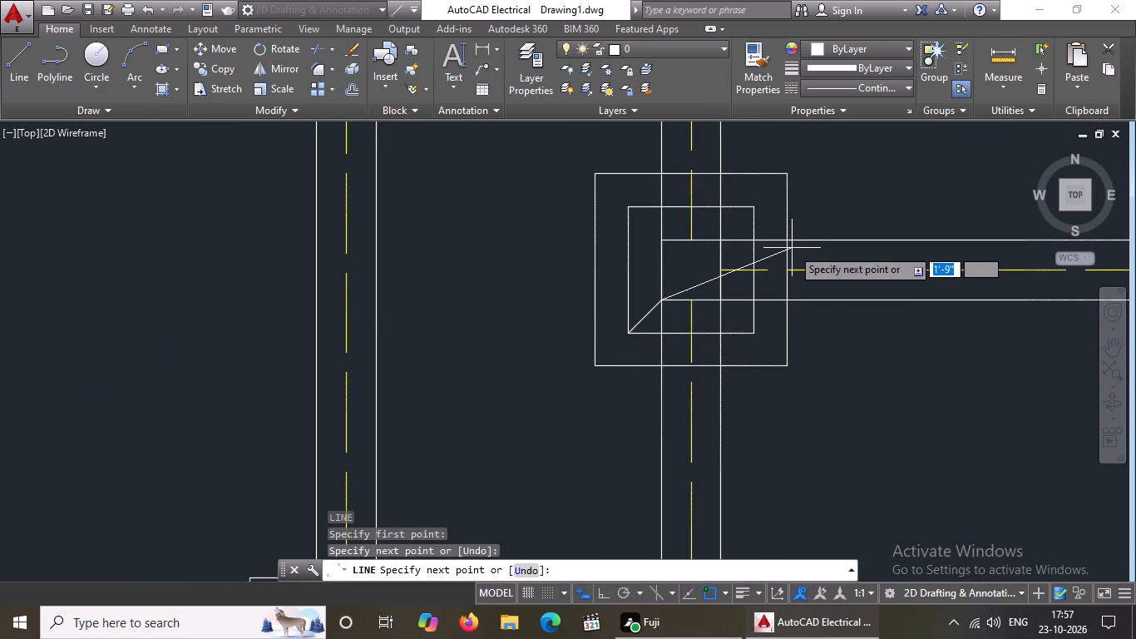
pyautogui.press('Return')
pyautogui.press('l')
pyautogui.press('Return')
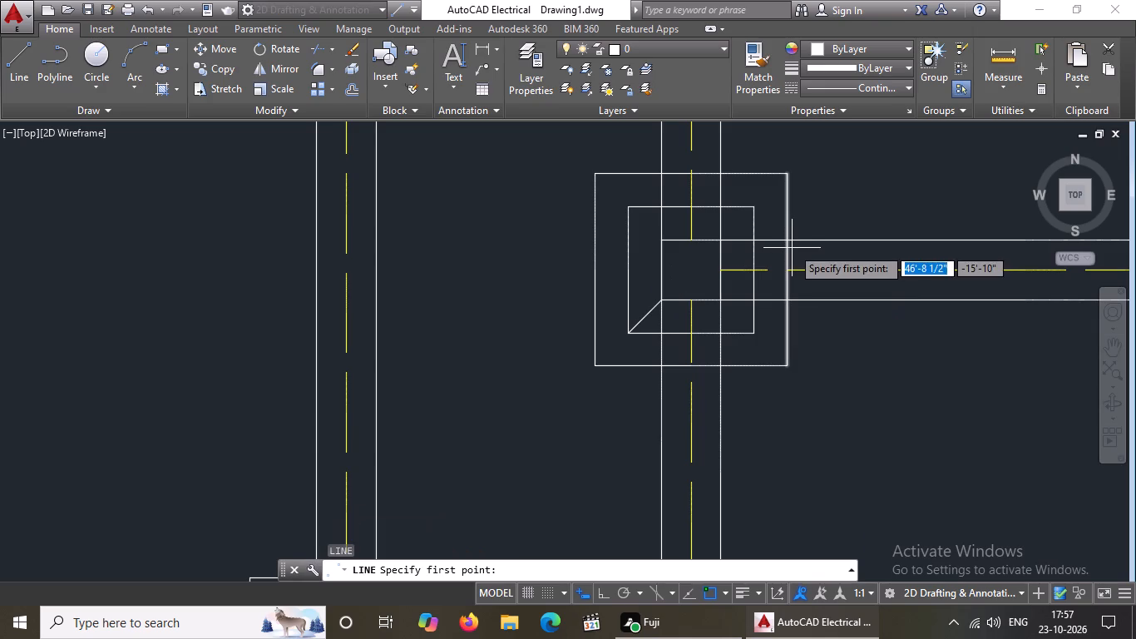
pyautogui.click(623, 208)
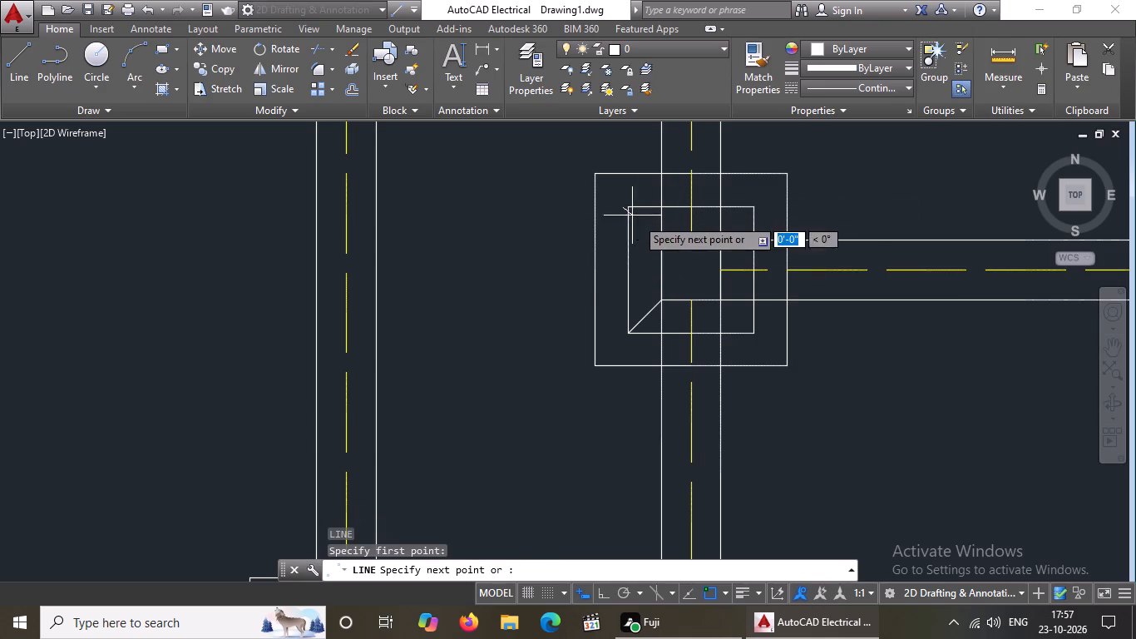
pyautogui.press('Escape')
# Draw a diagonal line joining the middle and inner squares' upper-left corners at the short wall's left junction.
pyautogui.press('l')
pyautogui.press('Return')
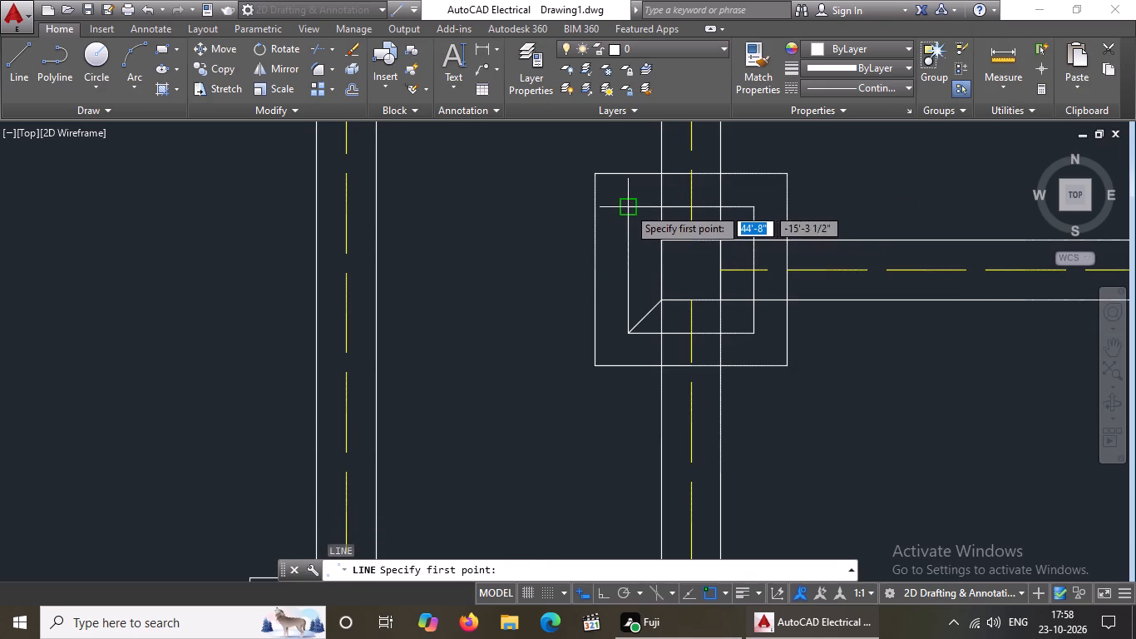
pyautogui.click(628, 207)
pyautogui.moveTo(662, 237); pyautogui.dragTo(669, 245)
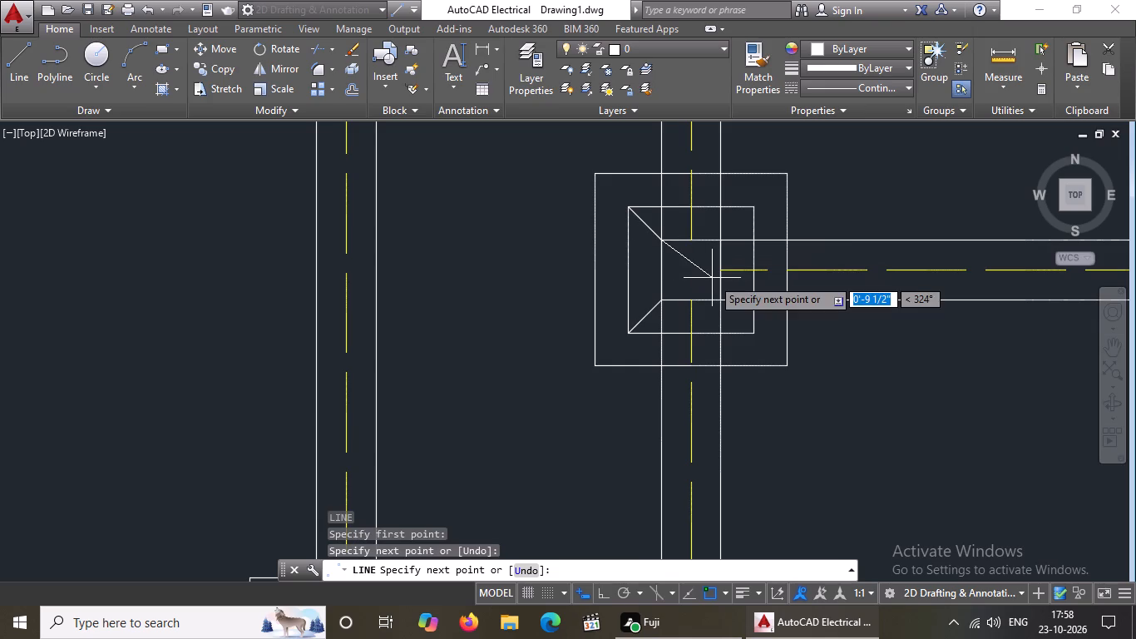
pyautogui.press('Return')
# Draw diagonal lines about 7" long joining the inner and middle squares' lower-right and upper-right corners at the short wall's left junction.
pyautogui.press('l')
pyautogui.press('Return')
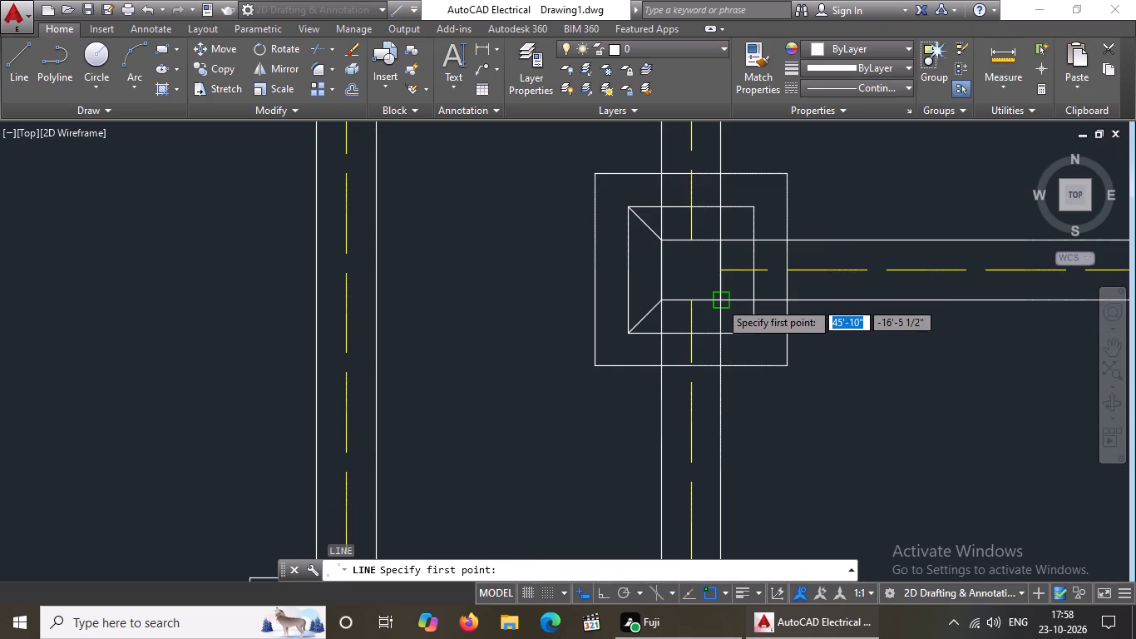
pyautogui.click(719, 300)
pyautogui.click(753, 335)
pyautogui.press('Return')
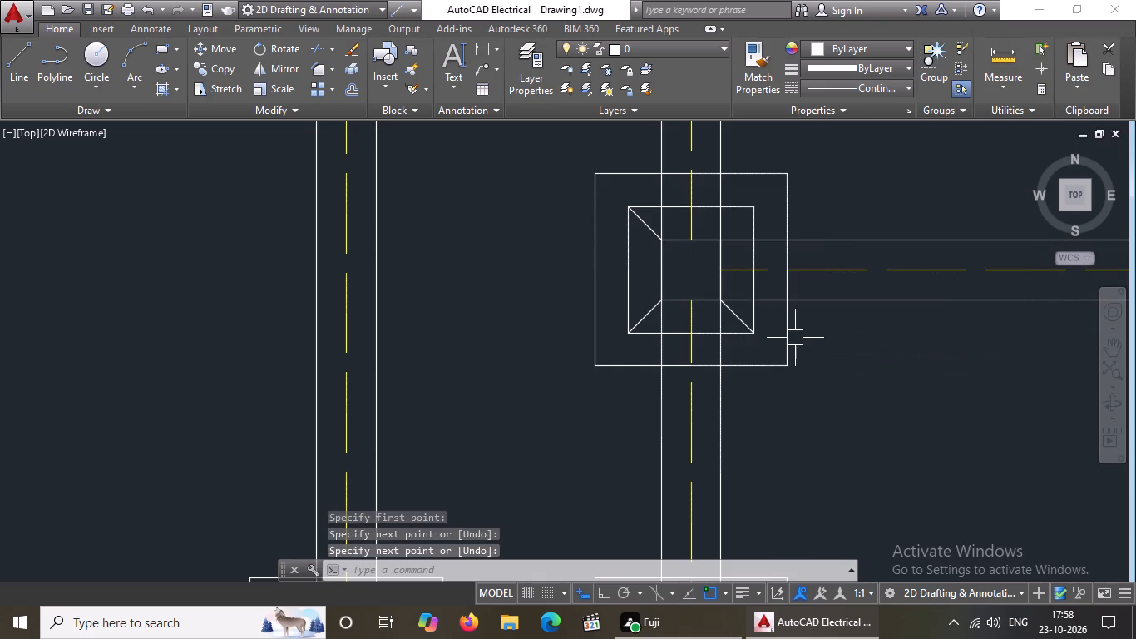
pyautogui.press('l')
pyautogui.press('Return')
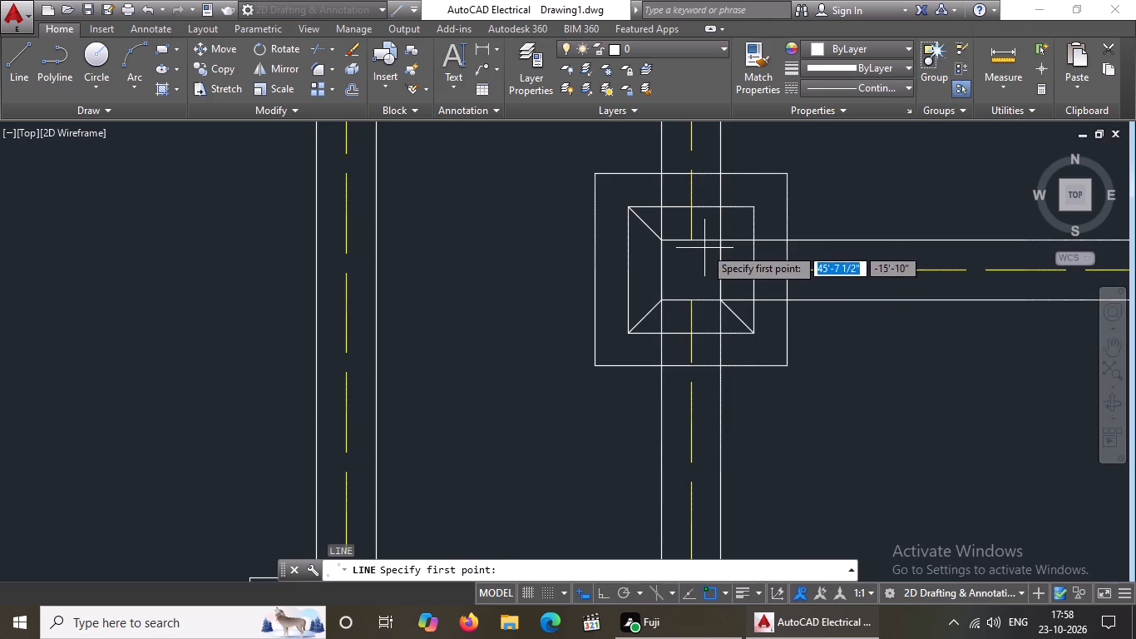
pyautogui.click(720, 238)
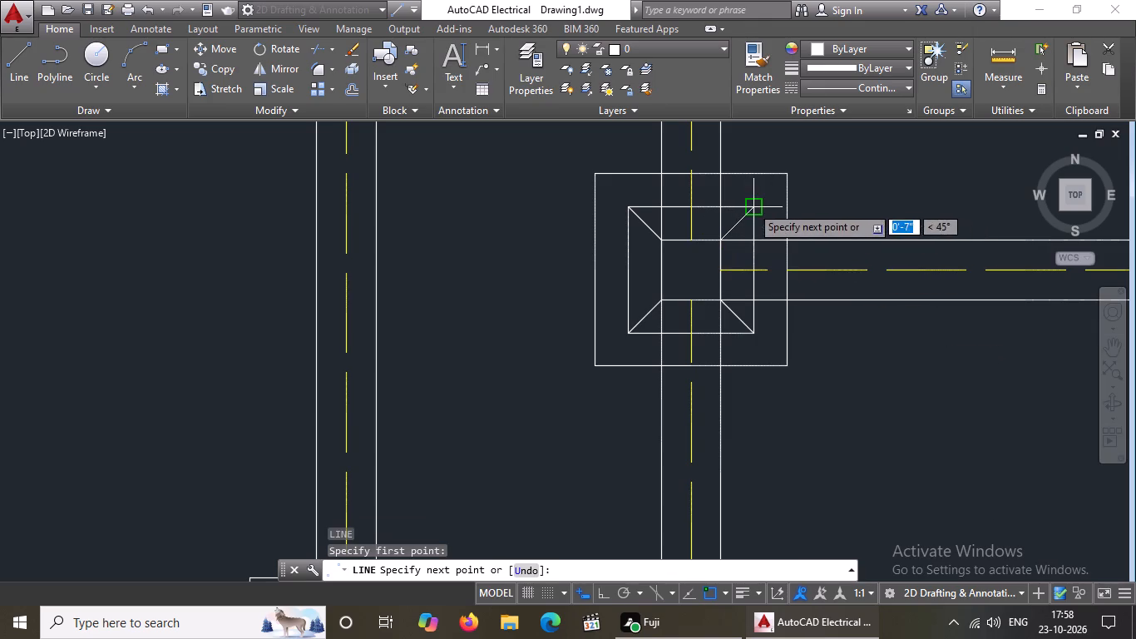
pyautogui.click(751, 206)
pyautogui.press('Return')
# Draw diagonal lines joining the middle and inner squares' lower-left and upper-left corners at the short wall's right junction.
pyautogui.press('l')
pyautogui.press('Return')
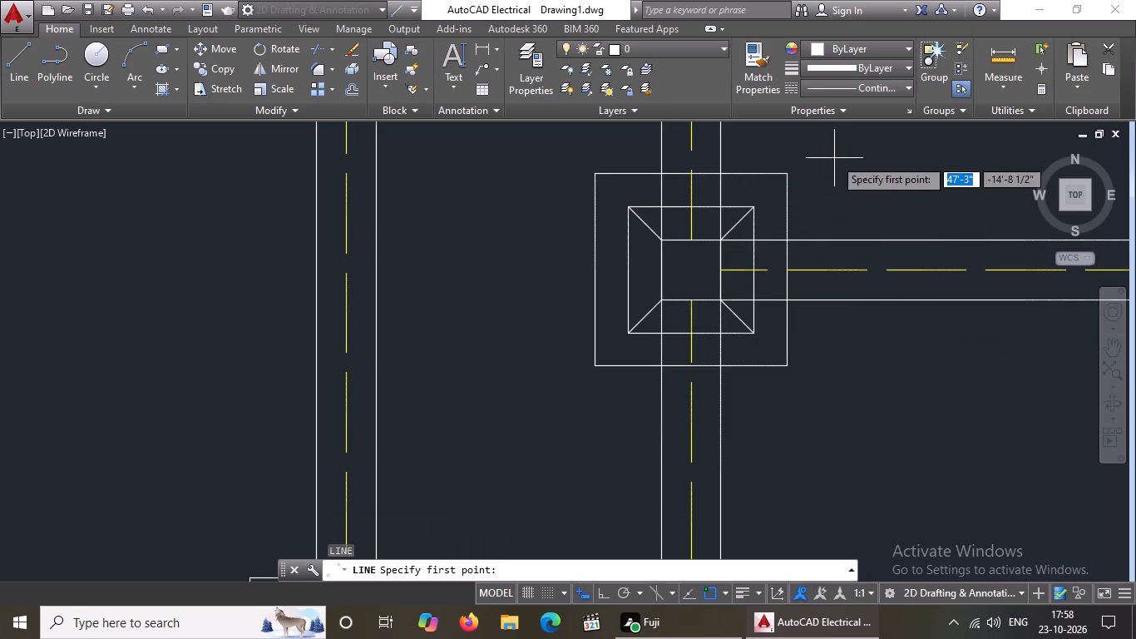
pyautogui.scroll(-4, 741, 260)
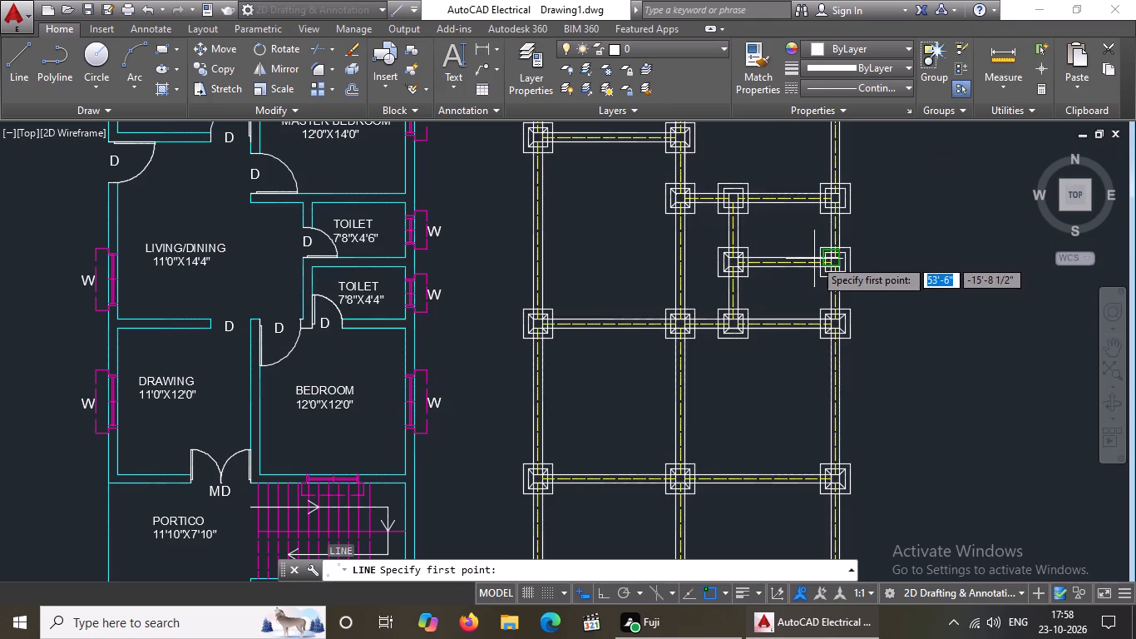
pyautogui.scroll(5, 821, 261)
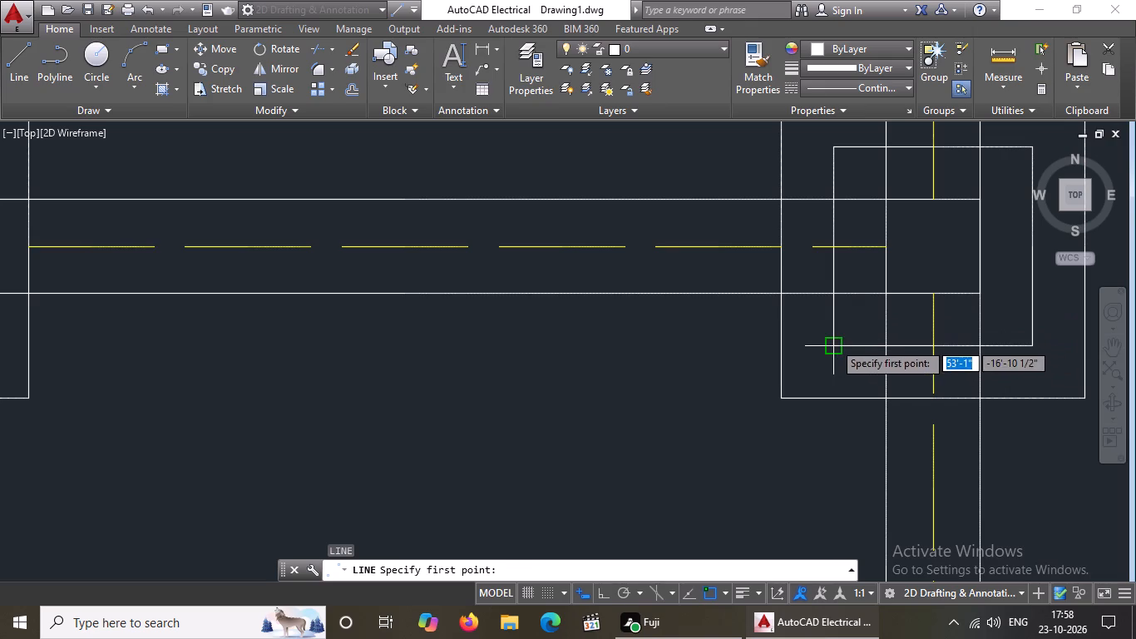
pyautogui.click(833, 340)
pyautogui.click(894, 288)
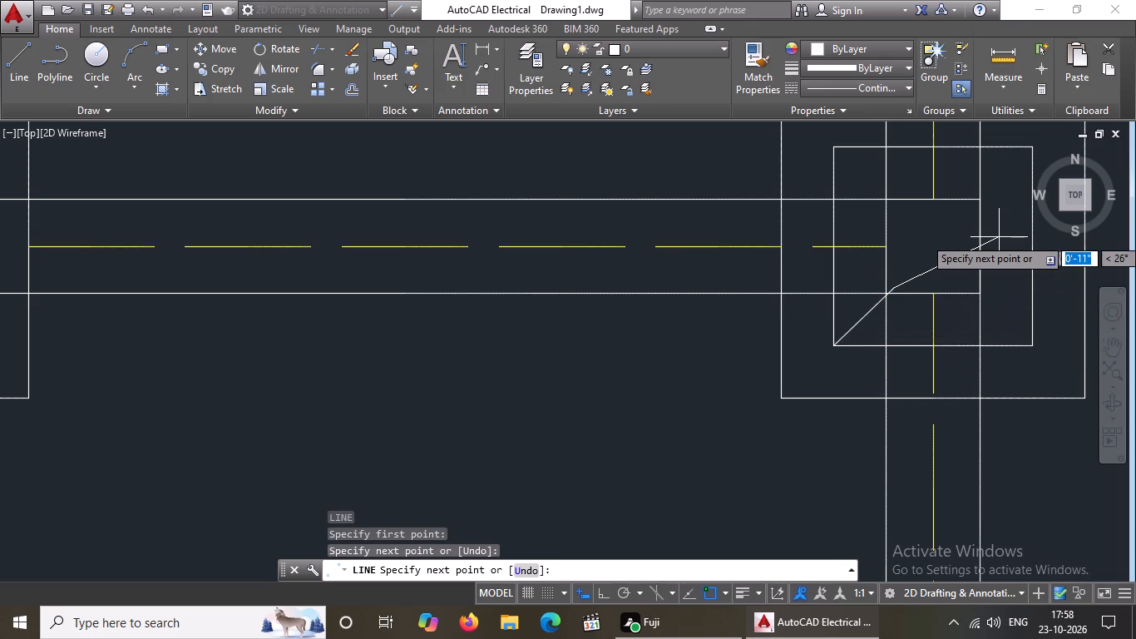
pyautogui.hotkey('ctrl', 'z')
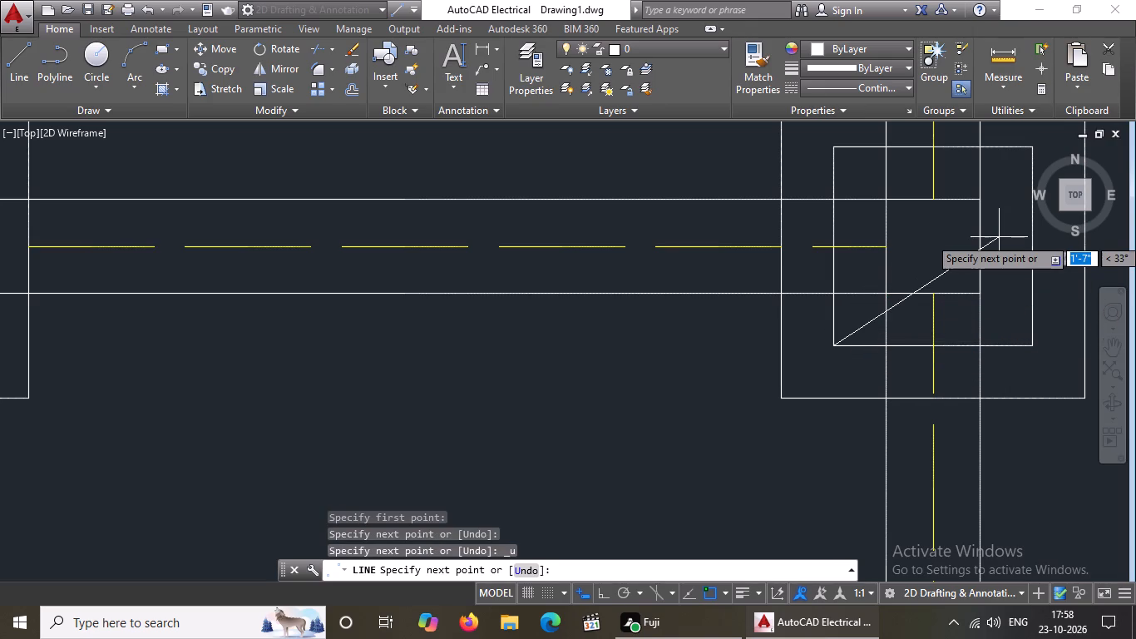
pyautogui.click(886, 296)
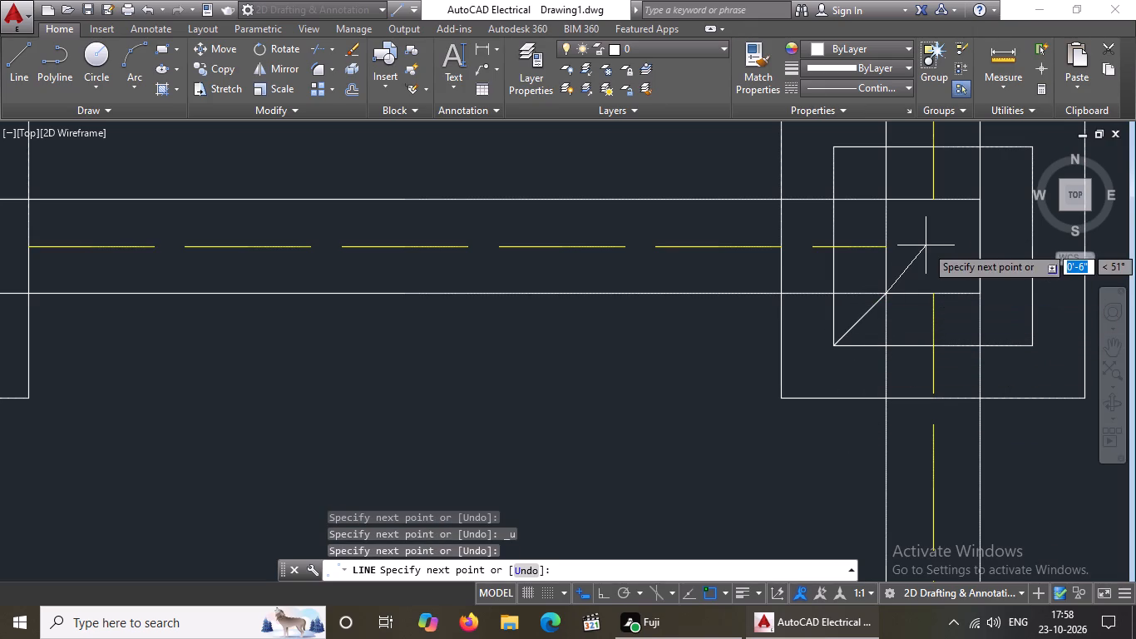
pyautogui.press('Return')
pyautogui.press('l')
pyautogui.press('Return')
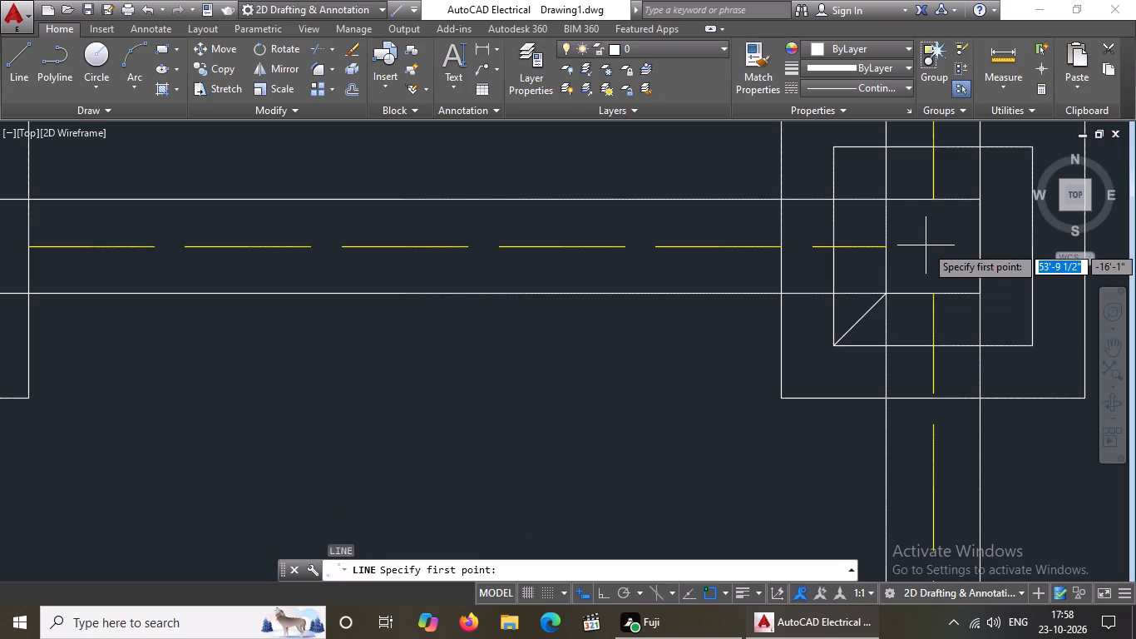
pyautogui.click(836, 147)
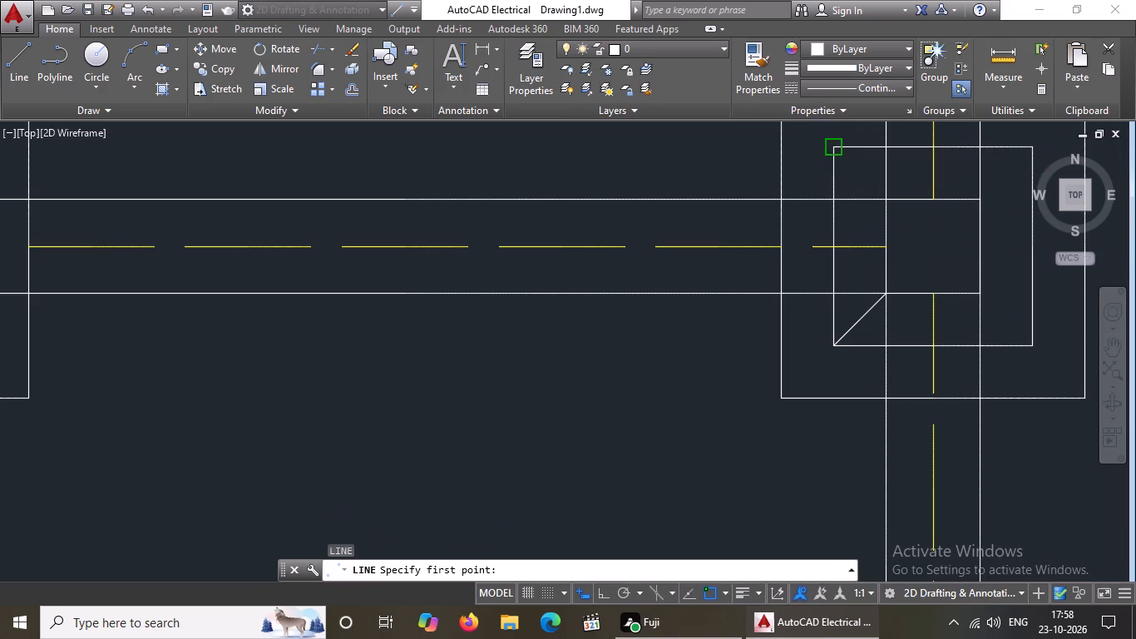
pyautogui.moveTo(887, 201); pyautogui.dragTo(903, 213)
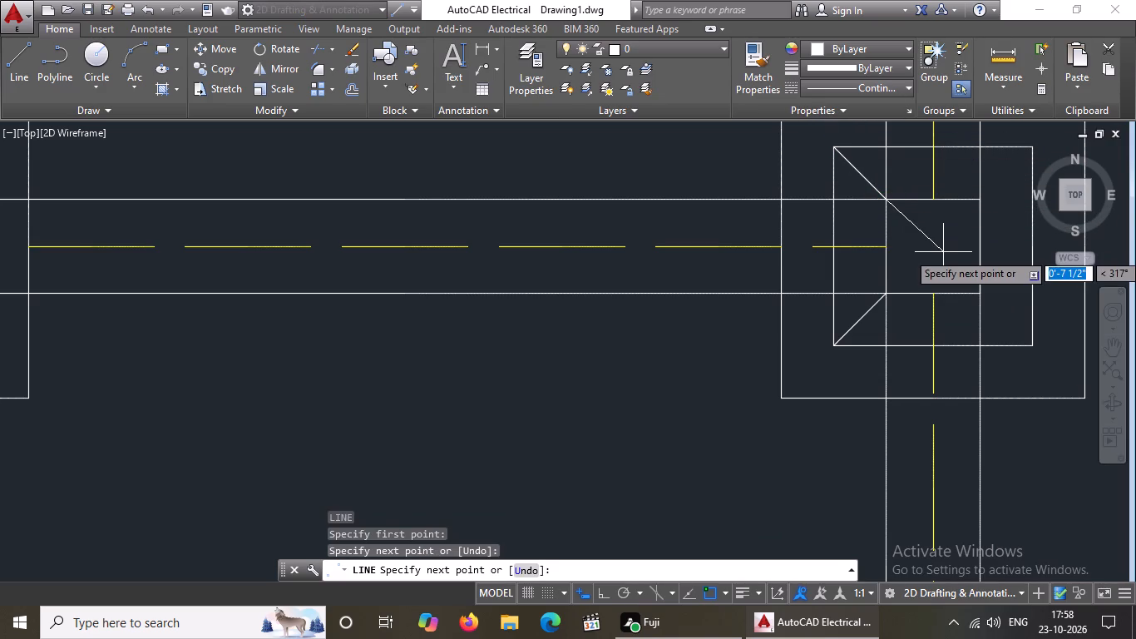
pyautogui.press('Return')
# Draw diagonal lines joining the inner and middle squares' upper-right and lower-right corners at the short wall's right junction.
pyautogui.press('l')
pyautogui.press('Return')
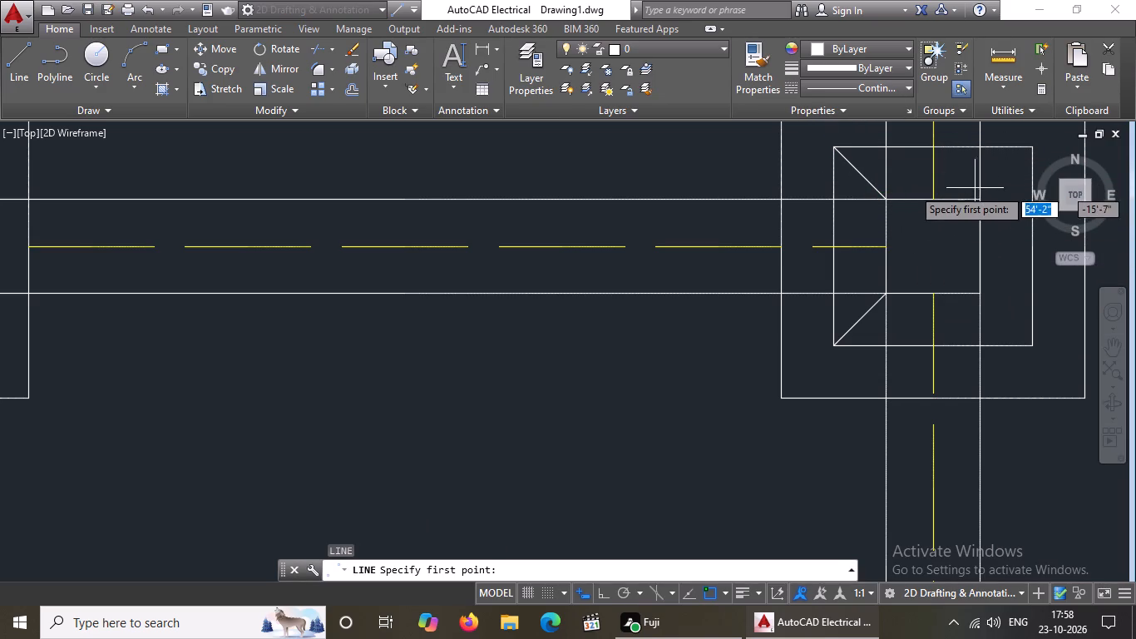
pyautogui.click(980, 203)
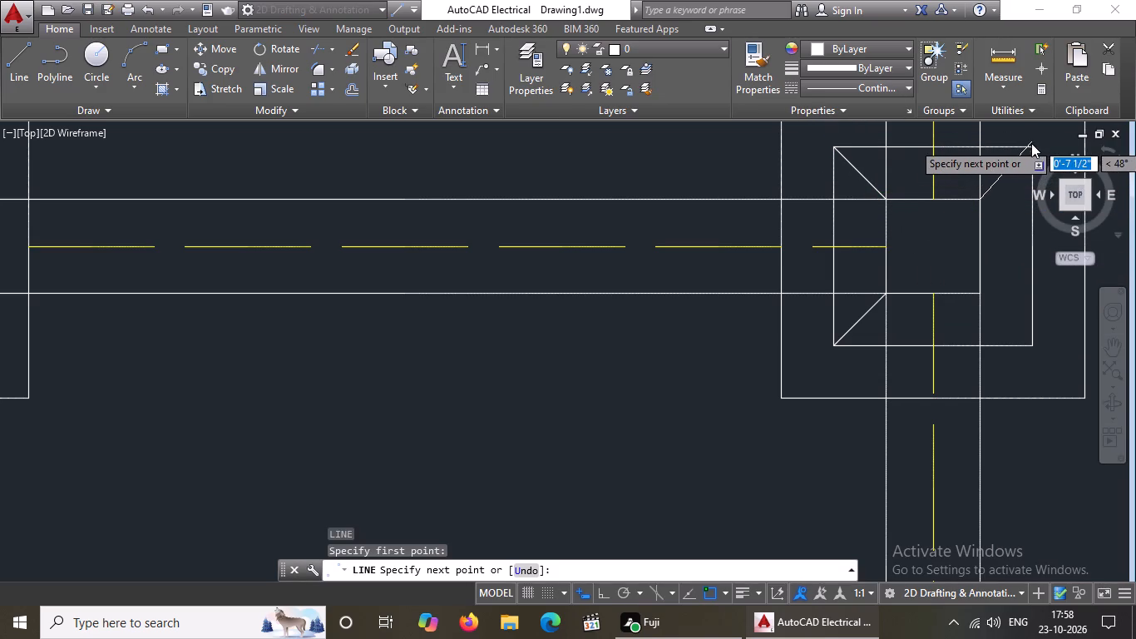
pyautogui.scroll(-3, 914, 184)
pyautogui.scroll(2, 812, 208)
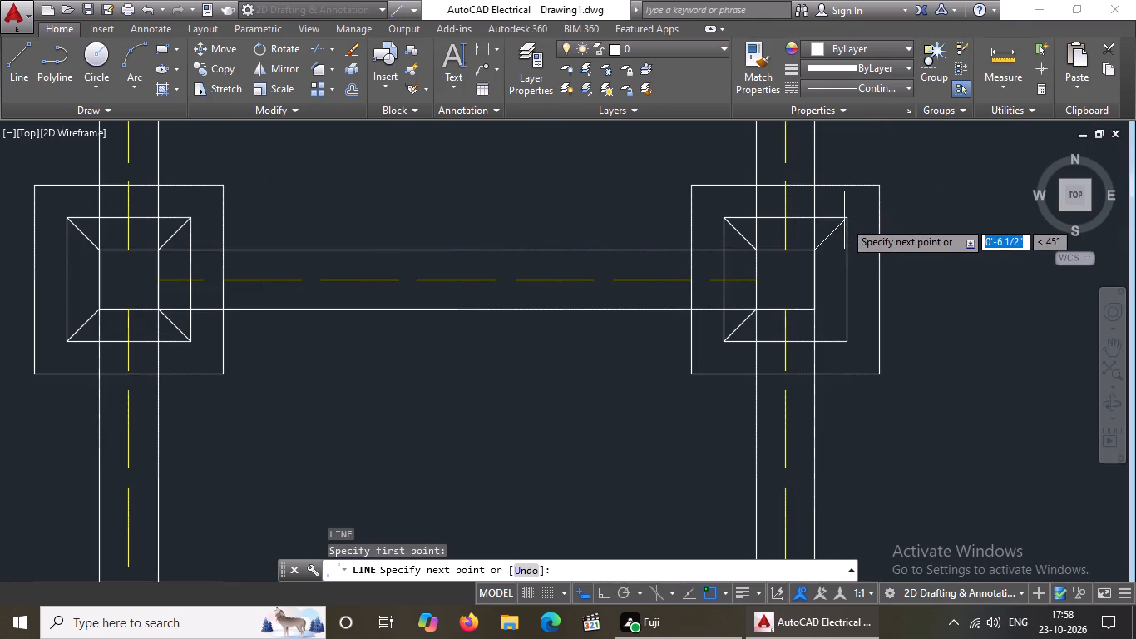
pyautogui.moveTo(847, 220); pyautogui.dragTo(859, 215)
pyautogui.press('Return')
pyautogui.press('l')
pyautogui.press('Return')
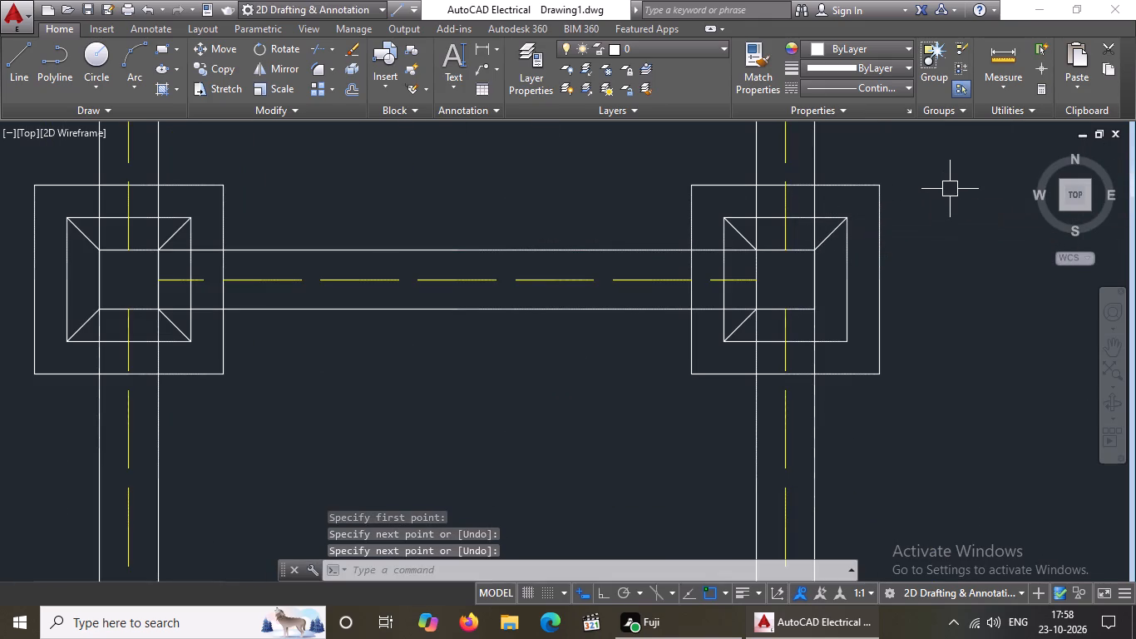
pyautogui.click(812, 309)
pyautogui.moveTo(846, 338); pyautogui.dragTo(870, 354)
pyautogui.press('Return')
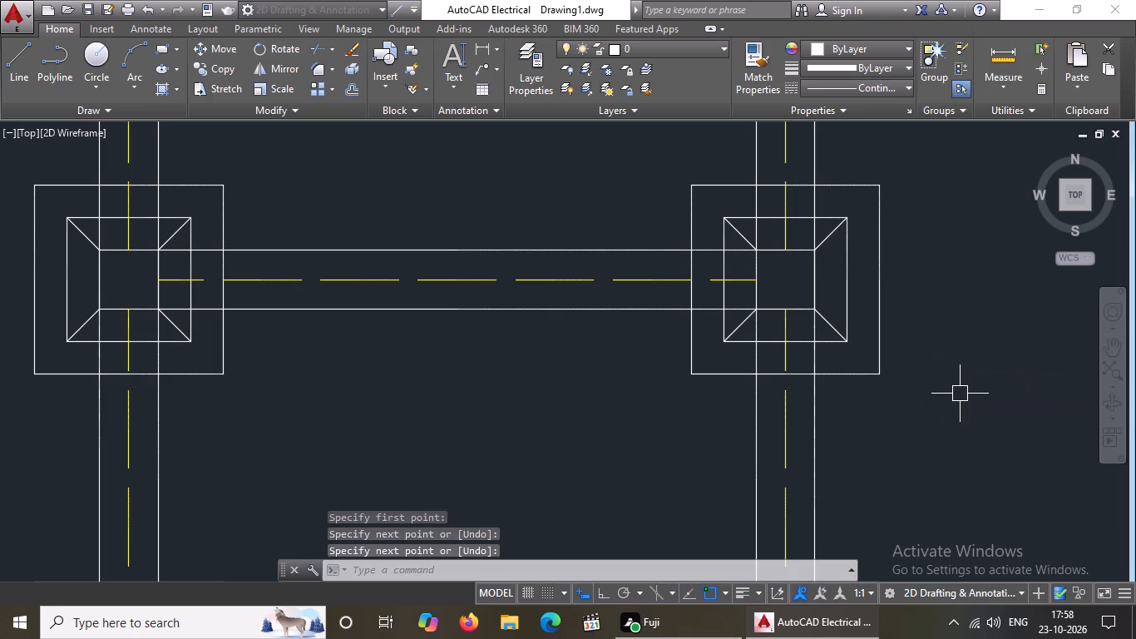
# Draw diagonal lines joining the middle and inner squares' lower-left and upper-left corners at the middle junction of the wall directly above the short wall.
pyautogui.scroll(-3, 944, 395)
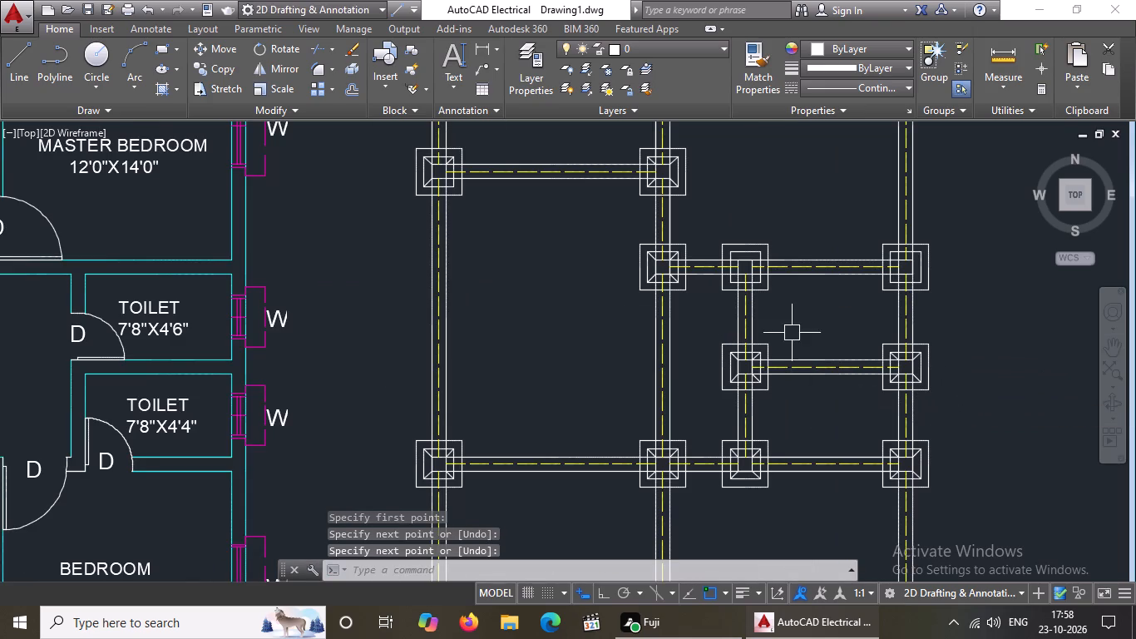
pyautogui.scroll(3, 774, 245)
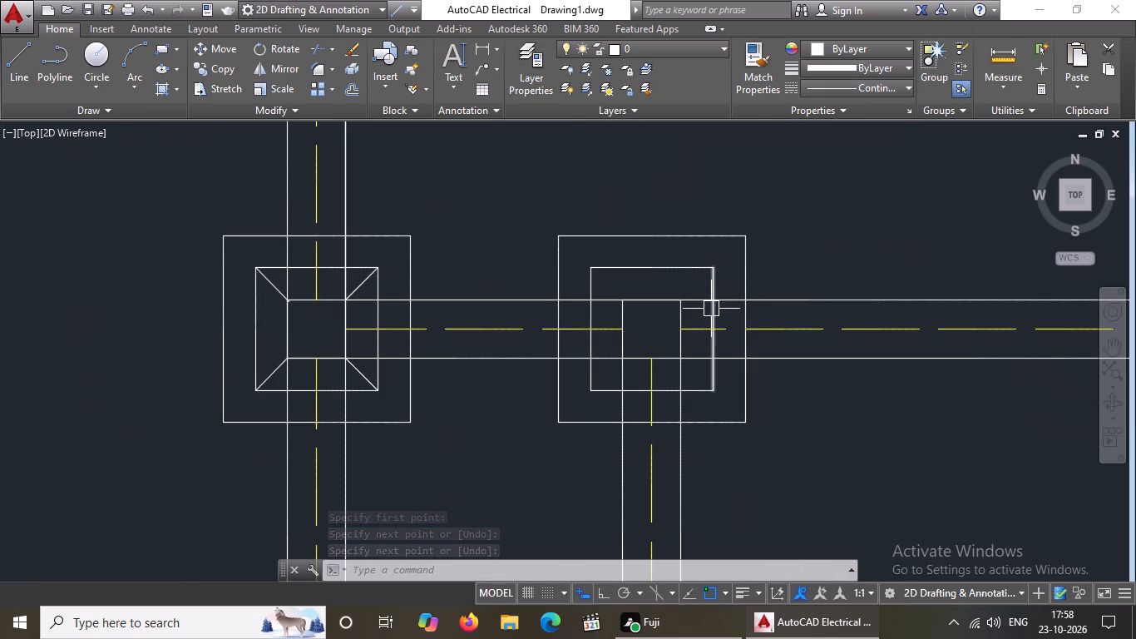
pyautogui.press('l')
pyautogui.press('Return')
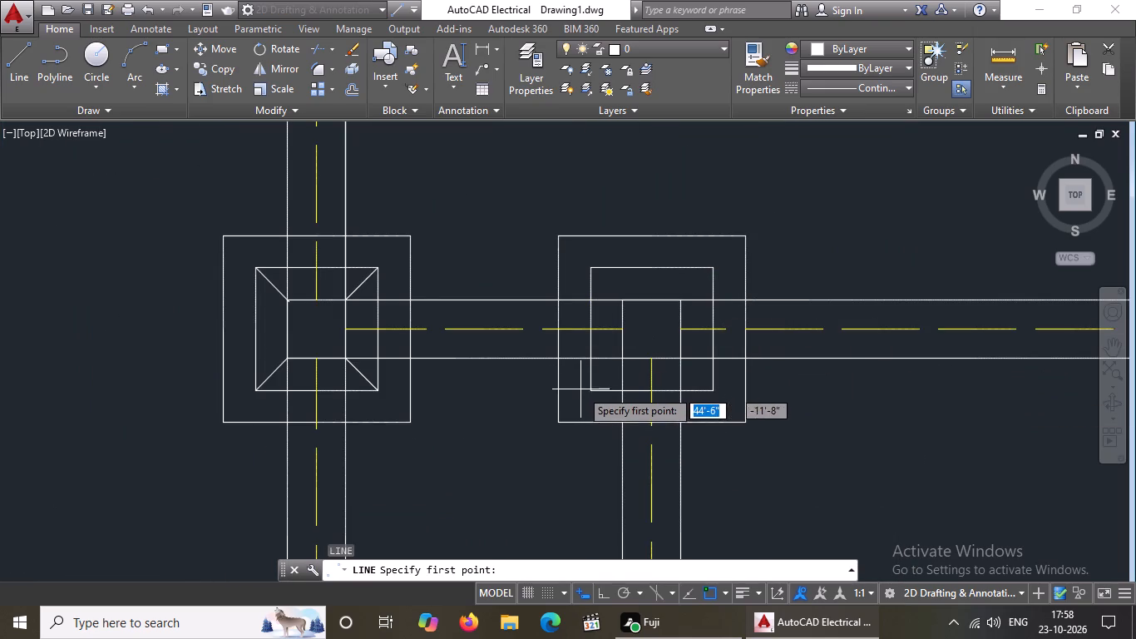
pyautogui.click(591, 387)
pyautogui.moveTo(624, 357); pyautogui.dragTo(630, 349)
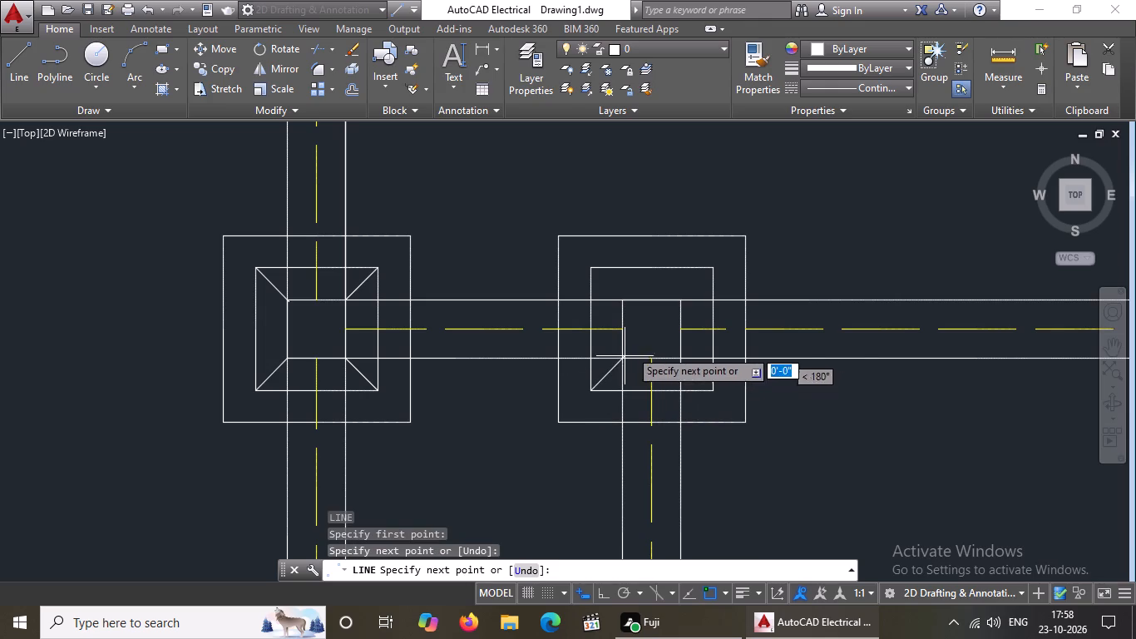
pyautogui.moveTo(630, 349); pyautogui.dragTo(633, 345)
pyautogui.press('Return')
pyautogui.press('l')
pyautogui.press('Return')
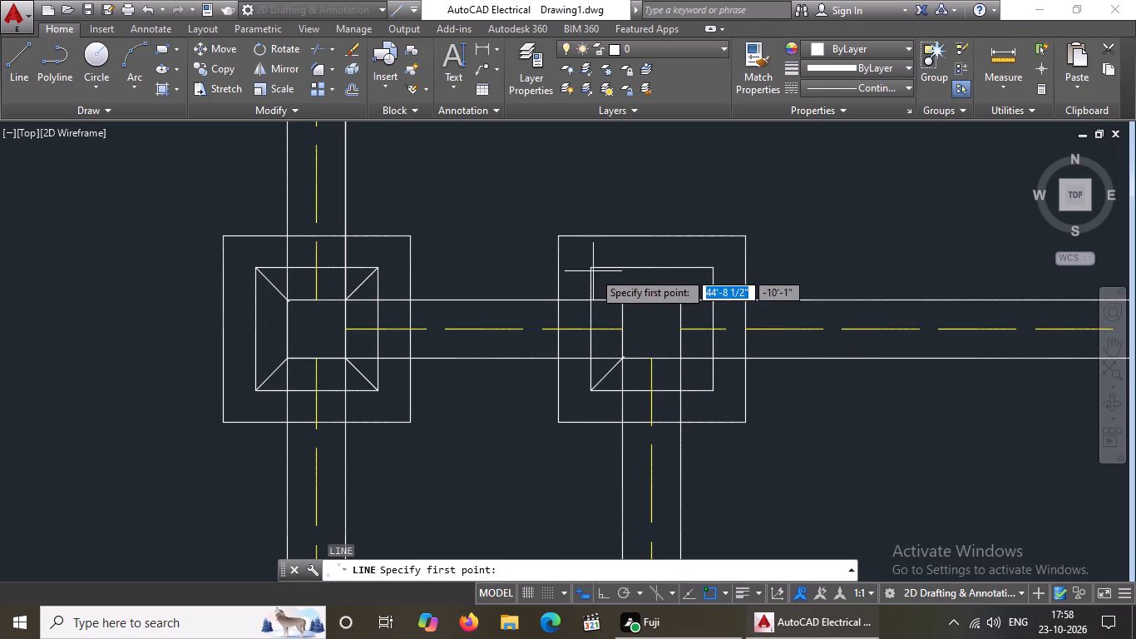
pyautogui.moveTo(590, 270); pyautogui.dragTo(600, 283)
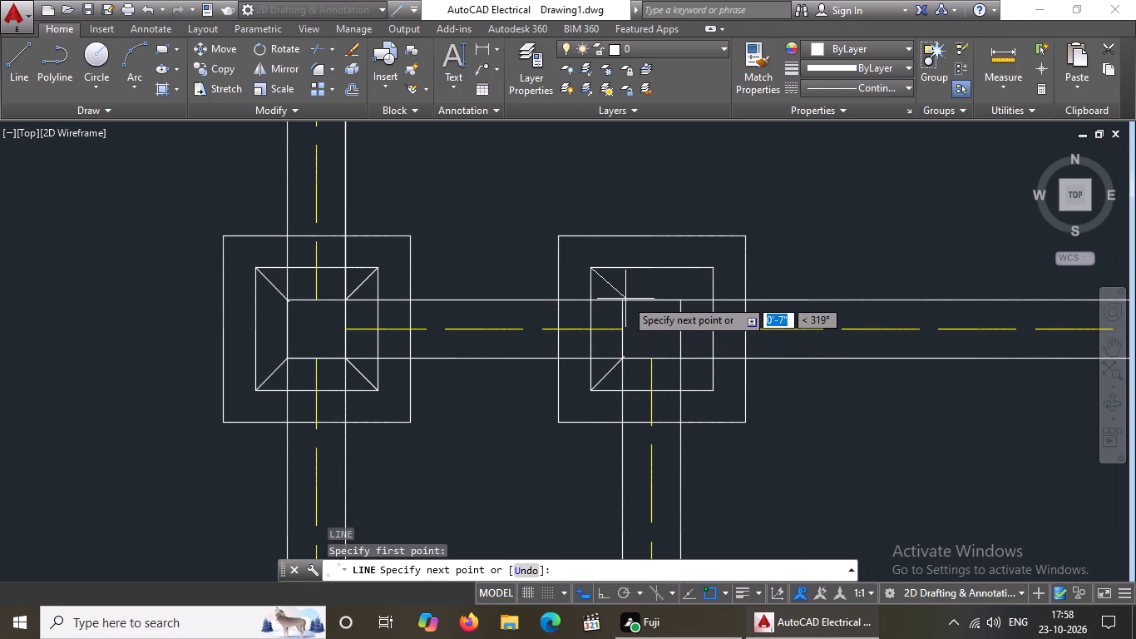
pyautogui.moveTo(623, 302); pyautogui.dragTo(627, 310)
pyautogui.press('Return')
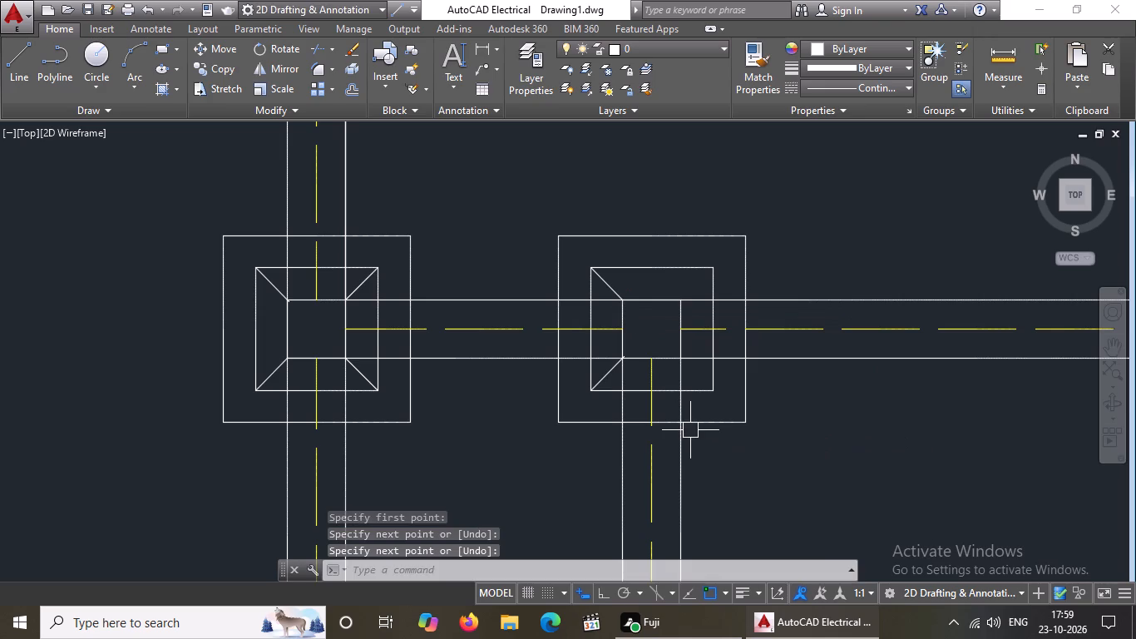
# Draw diagonal lines about 7" long joining the inner and middle squares' upper-right and lower-right corners at the same wall's middle junction.
pyautogui.press('l')
pyautogui.press('Return')
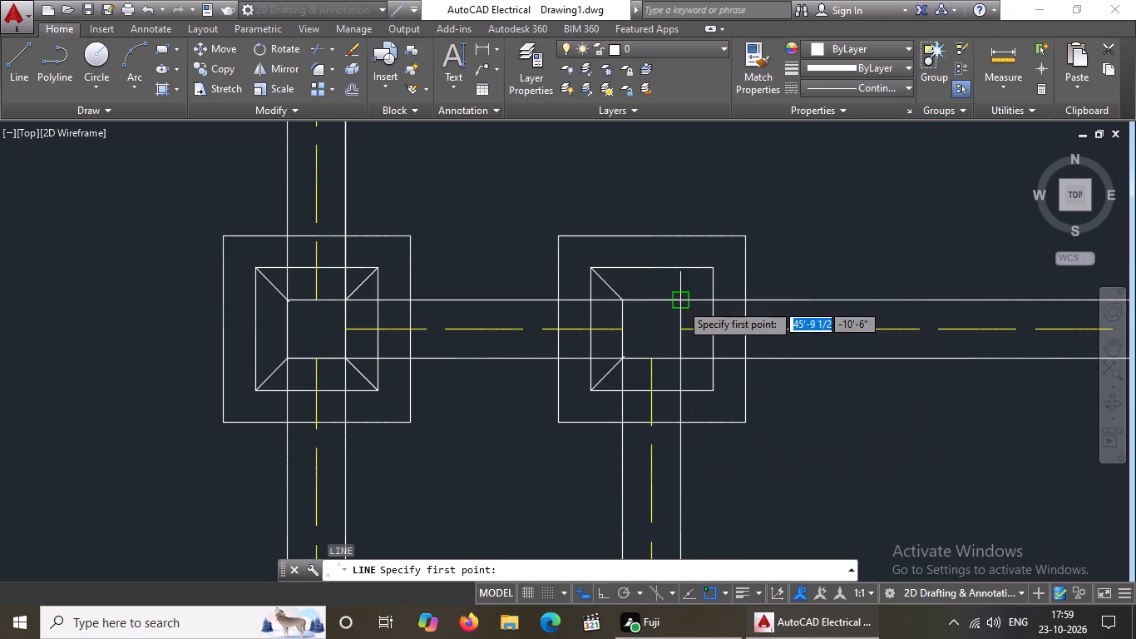
pyautogui.moveTo(675, 304); pyautogui.dragTo(685, 295)
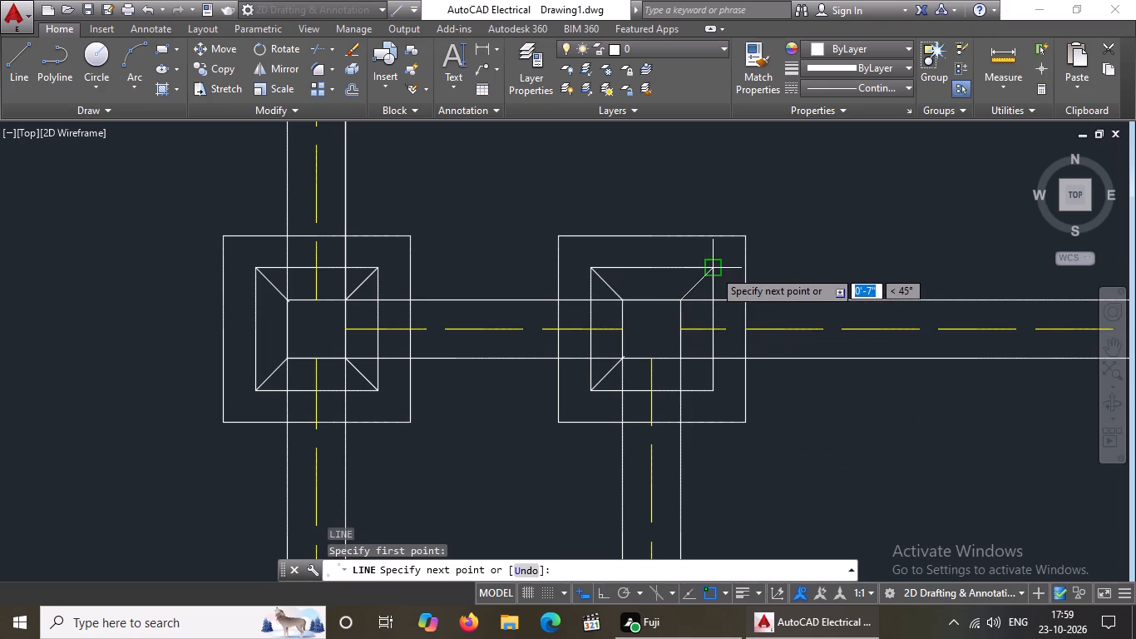
pyautogui.click(714, 270)
pyautogui.press('Return')
pyautogui.press('l')
pyautogui.press('Return')
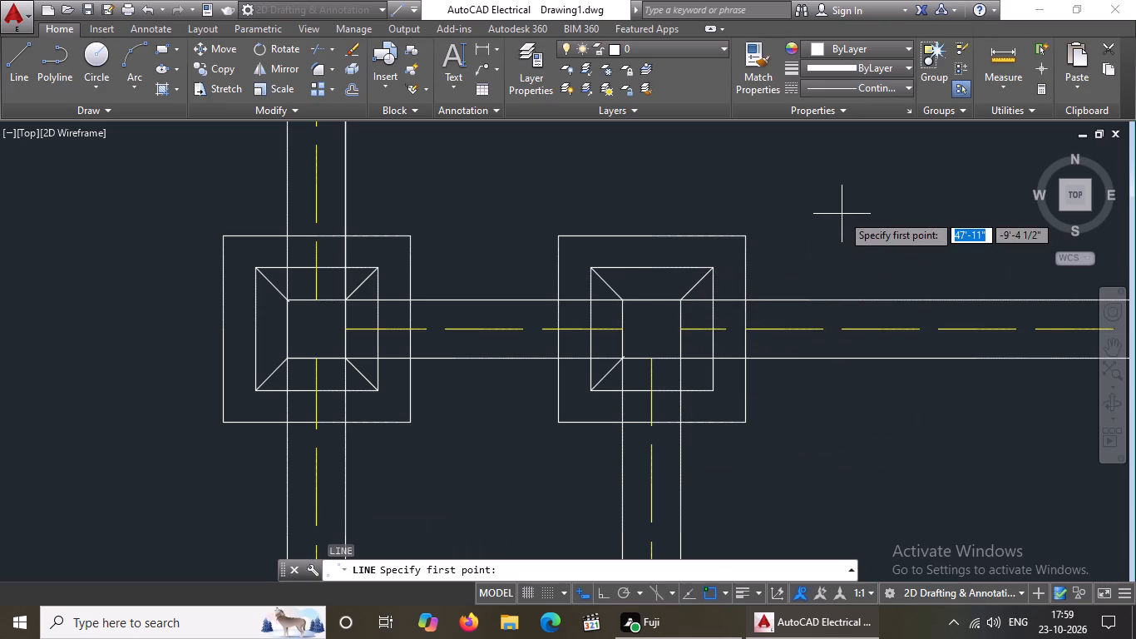
pyautogui.scroll(1, 842, 214)
pyautogui.moveTo(585, 450); pyautogui.dragTo(596, 455)
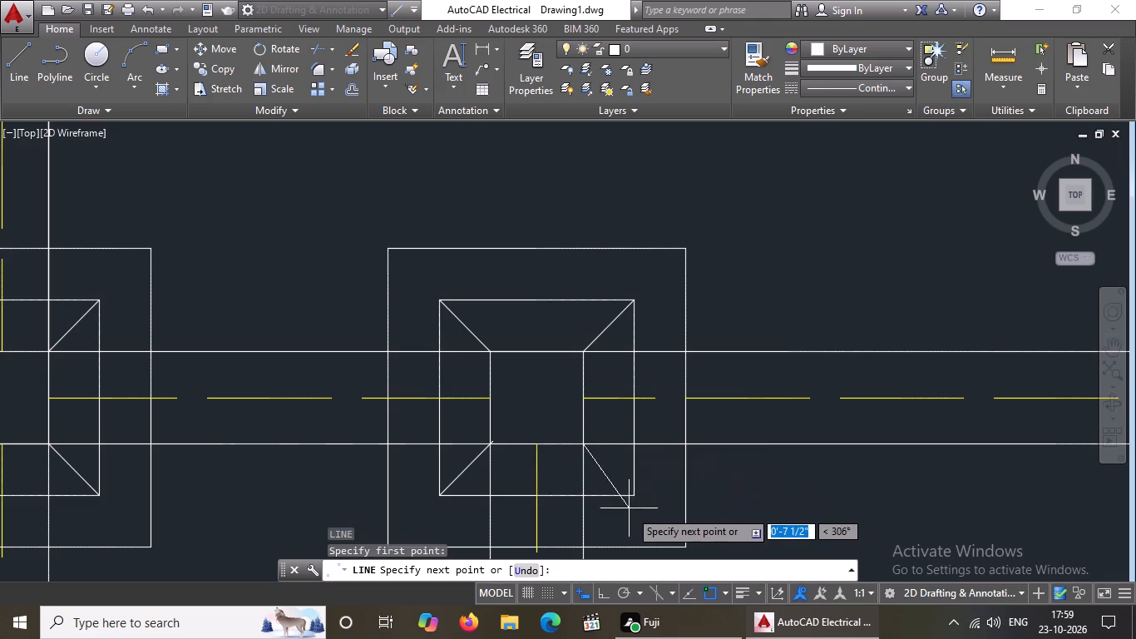
pyautogui.click(636, 492)
pyautogui.scroll(-4, 644, 430)
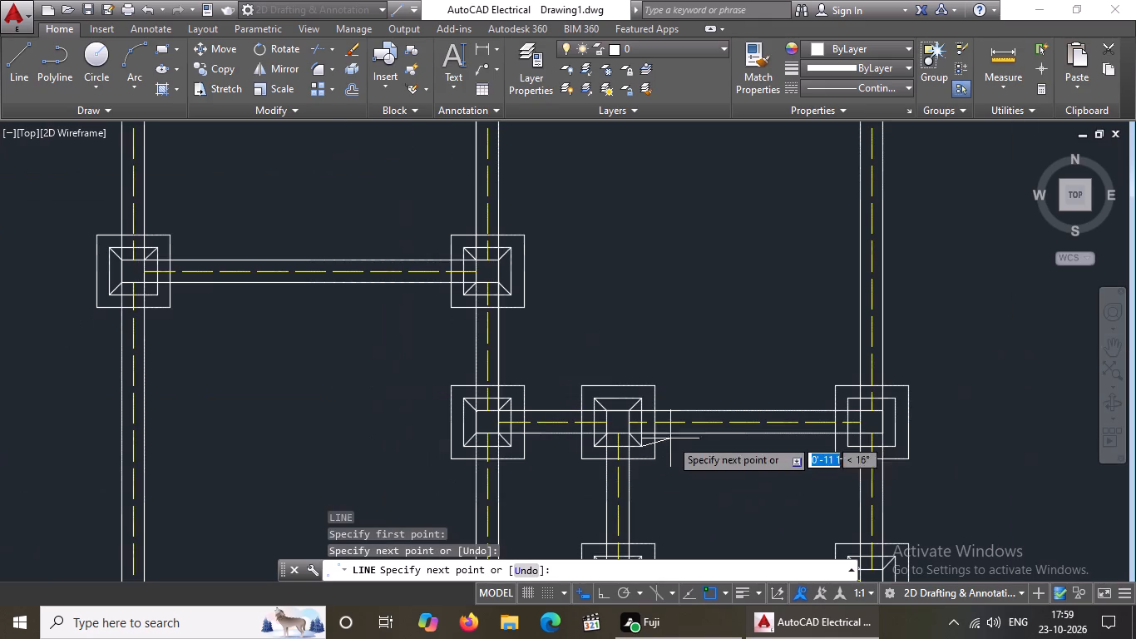
pyautogui.press('Return')
# Draw diagonal lines joining the middle and inner squares' lower-left and upper-left corners at the same wall's right junction.
pyautogui.press('l')
pyautogui.press('Return')
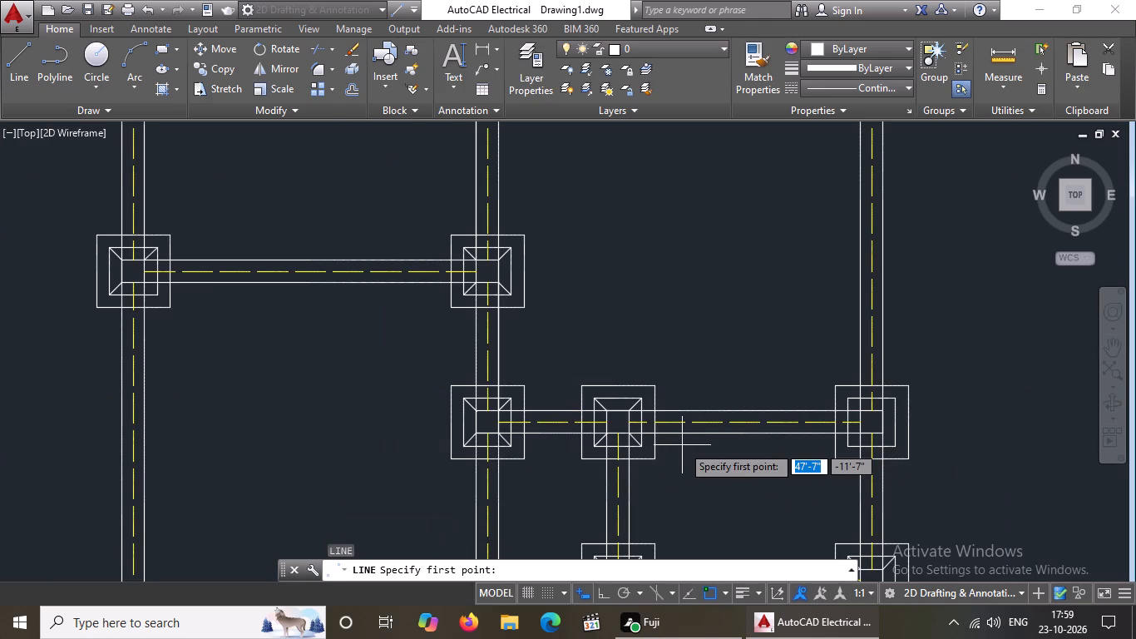
pyautogui.scroll(-2, 728, 399)
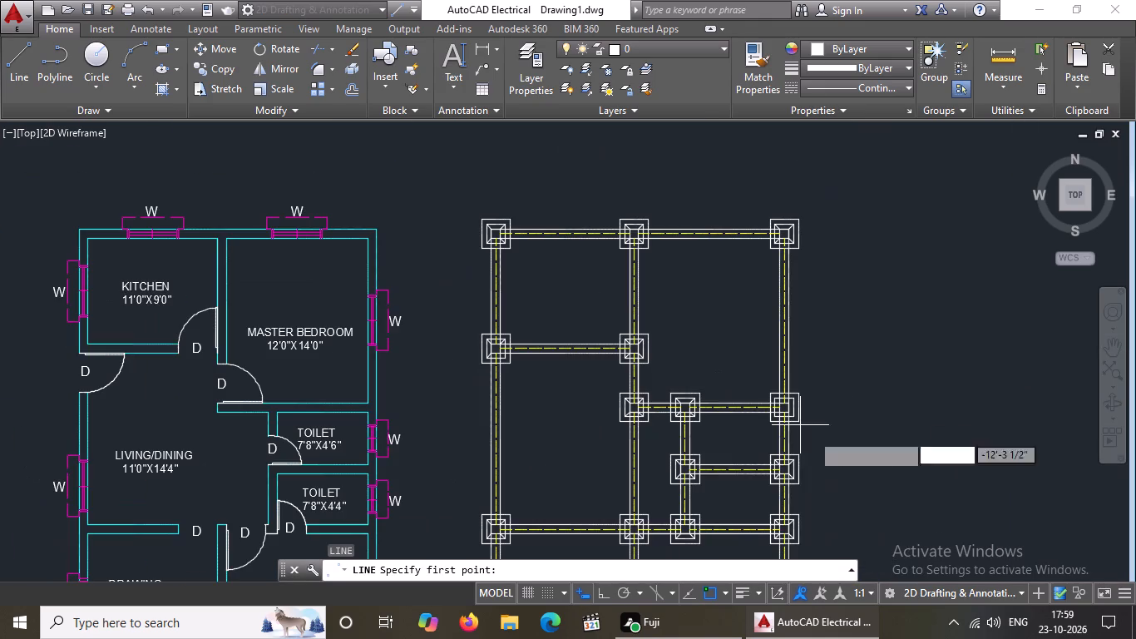
pyautogui.scroll(3, 778, 413)
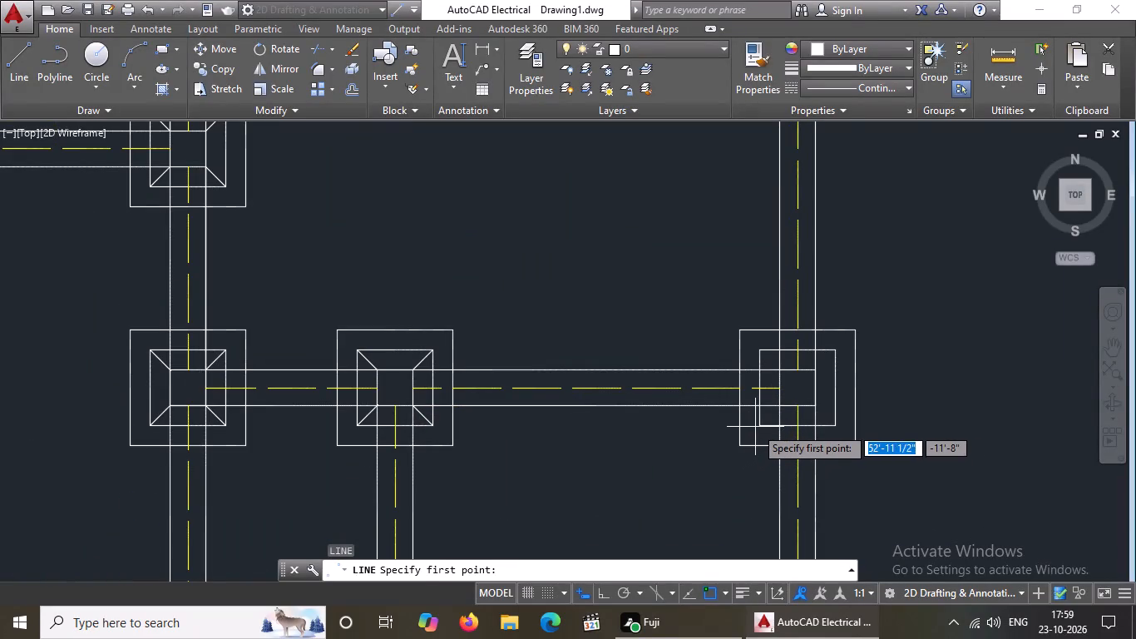
pyautogui.click(761, 425)
pyautogui.moveTo(778, 407); pyautogui.dragTo(787, 401)
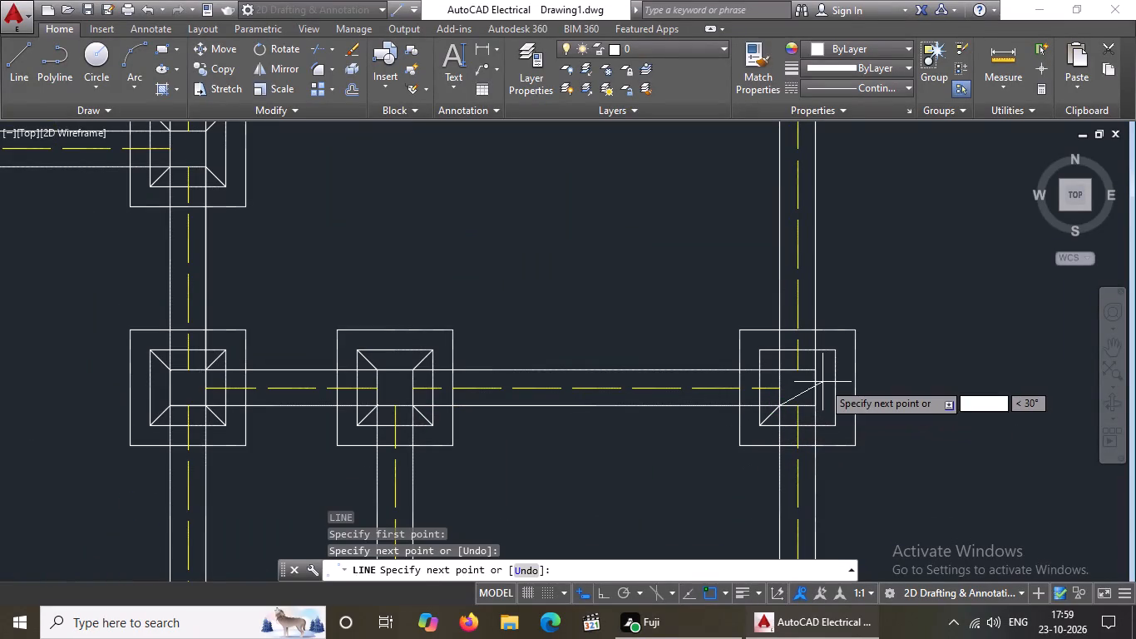
pyautogui.press('Return')
pyautogui.press('l')
pyautogui.press('Return')
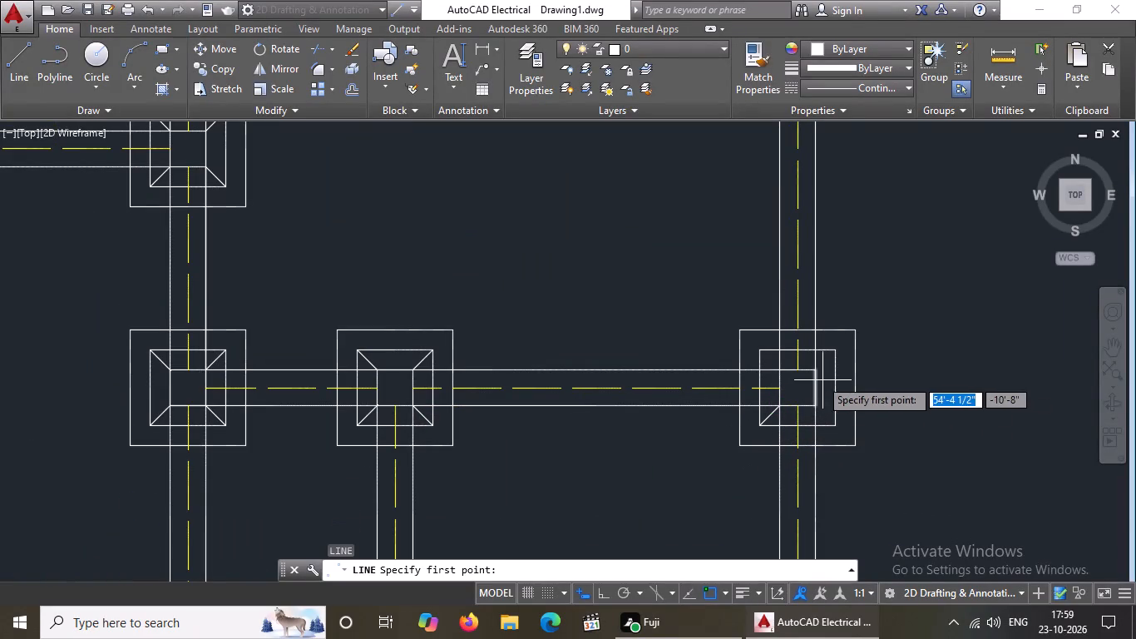
pyautogui.scroll(3, 795, 347)
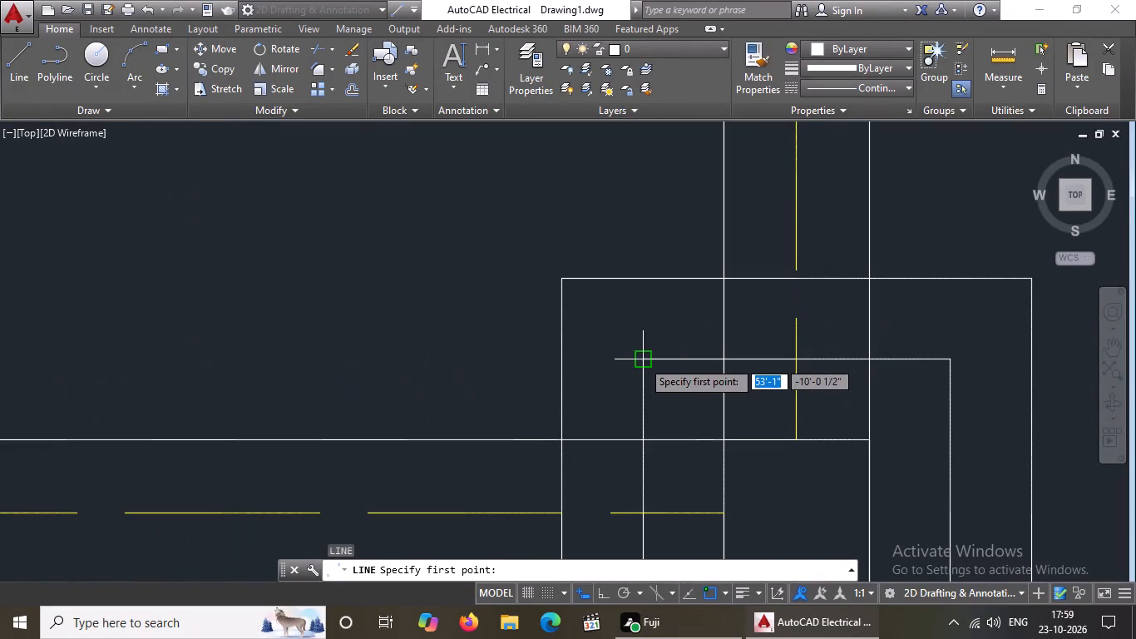
pyautogui.moveTo(642, 360); pyautogui.dragTo(648, 369)
pyautogui.click(723, 438)
pyautogui.scroll(-3, 741, 446)
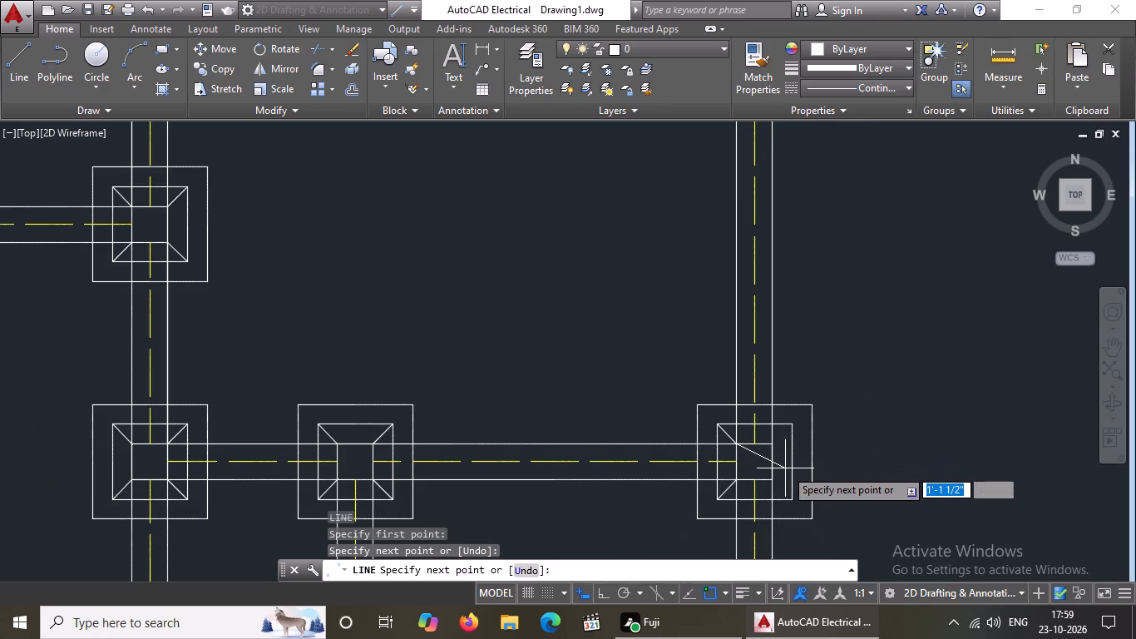
pyautogui.press('Return')
# Draw diagonal lines about 7" long joining the inner and middle squares' lower-right and upper-right corners at the same wall's right junction.
pyautogui.press('l')
pyautogui.press('Return')
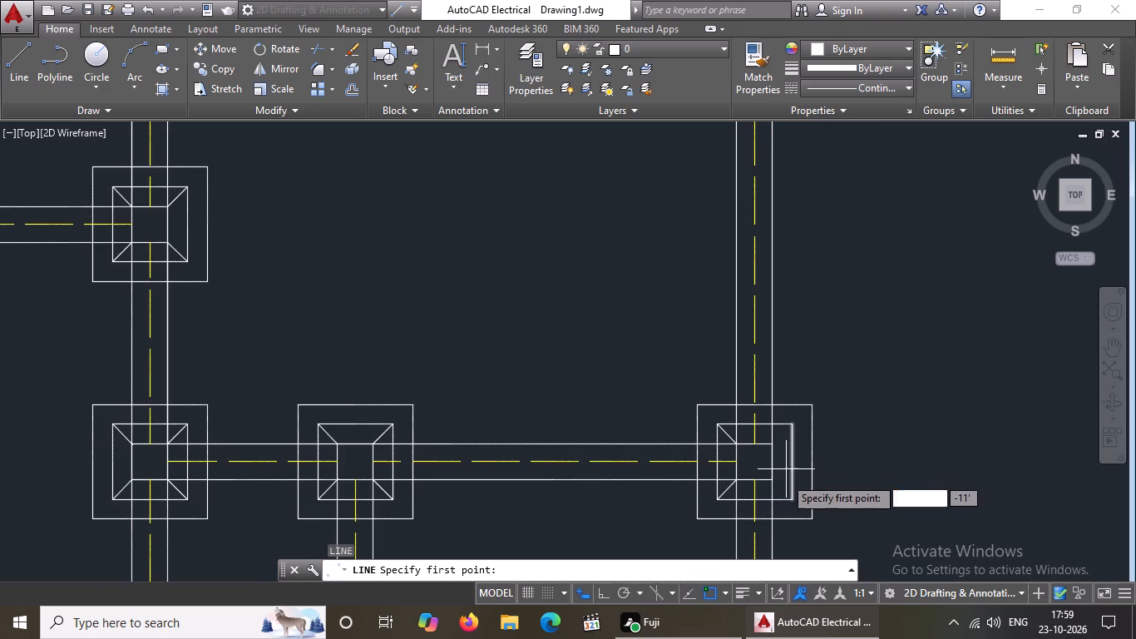
pyautogui.scroll(2, 784, 481)
pyautogui.click(744, 475)
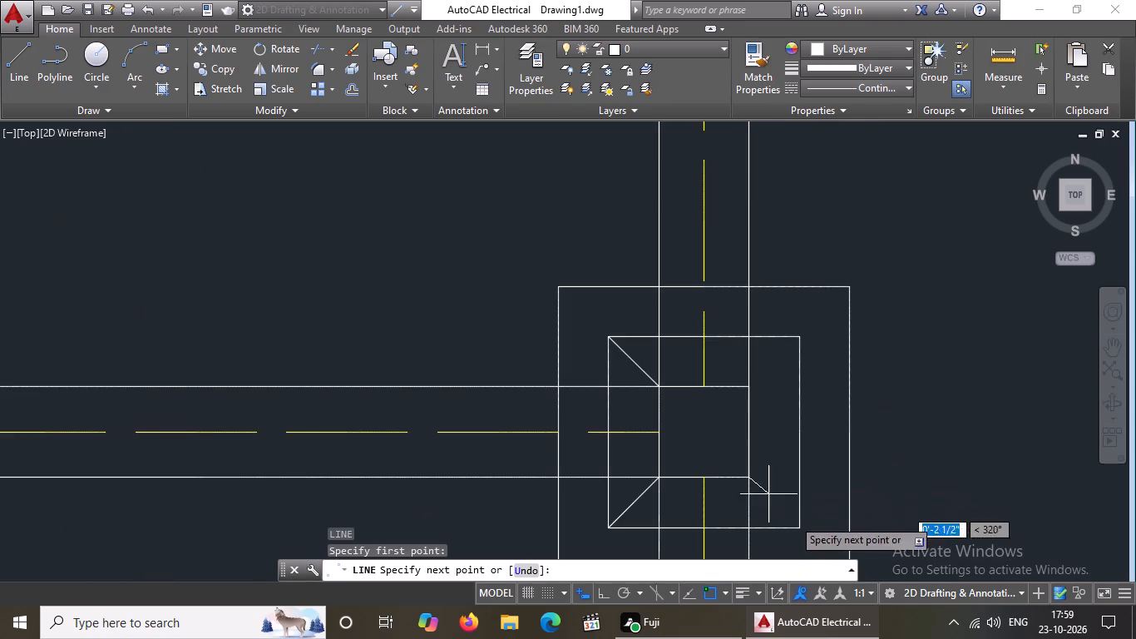
pyautogui.click(798, 528)
pyautogui.press('Return')
pyautogui.press('l')
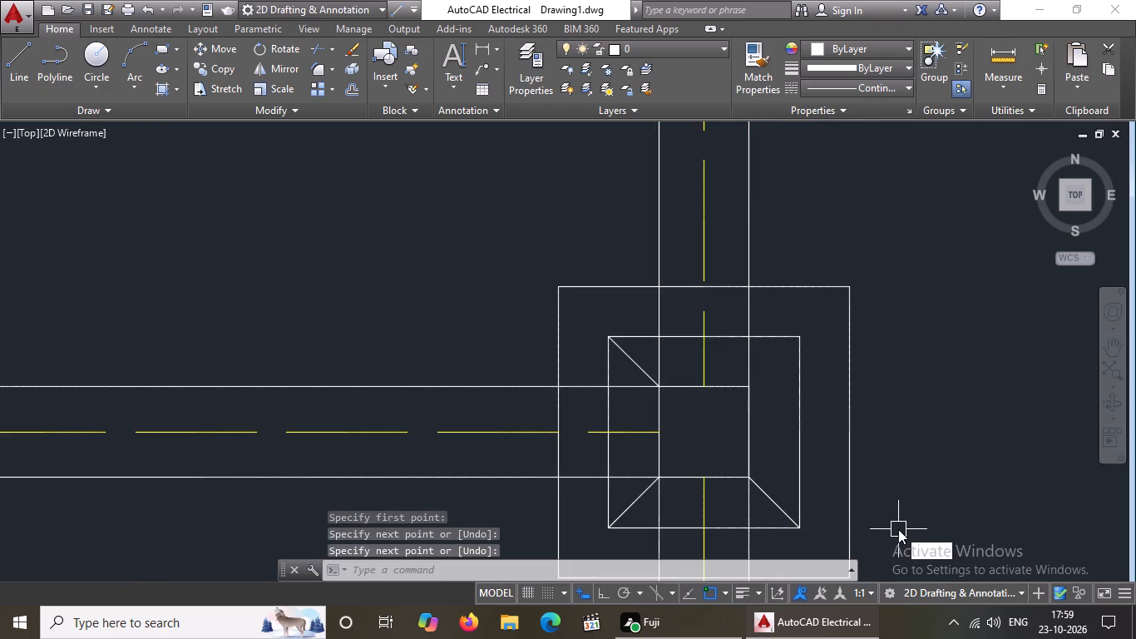
pyautogui.press('Return')
pyautogui.scroll(1, 898, 529)
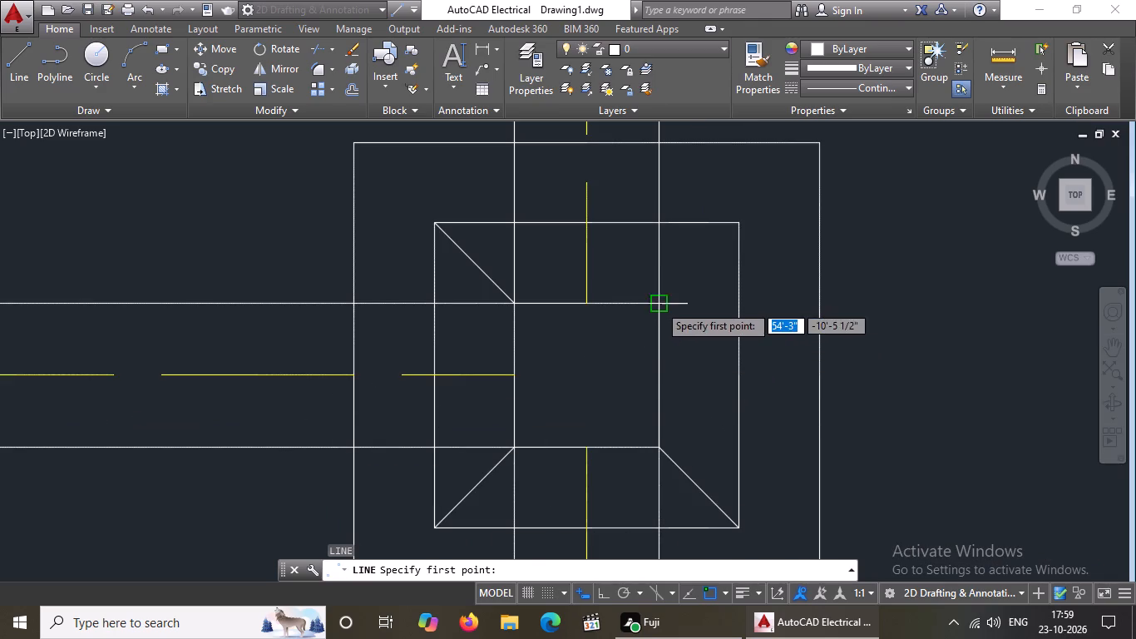
pyautogui.click(657, 305)
pyautogui.press('Escape')
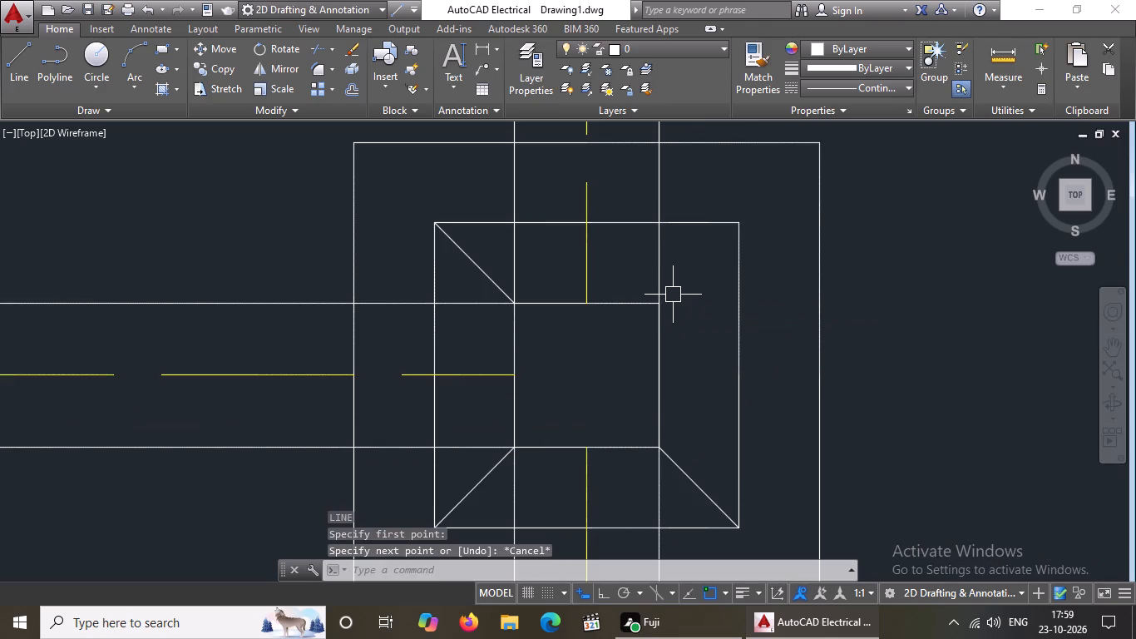
pyautogui.press('l')
pyautogui.press('Return')
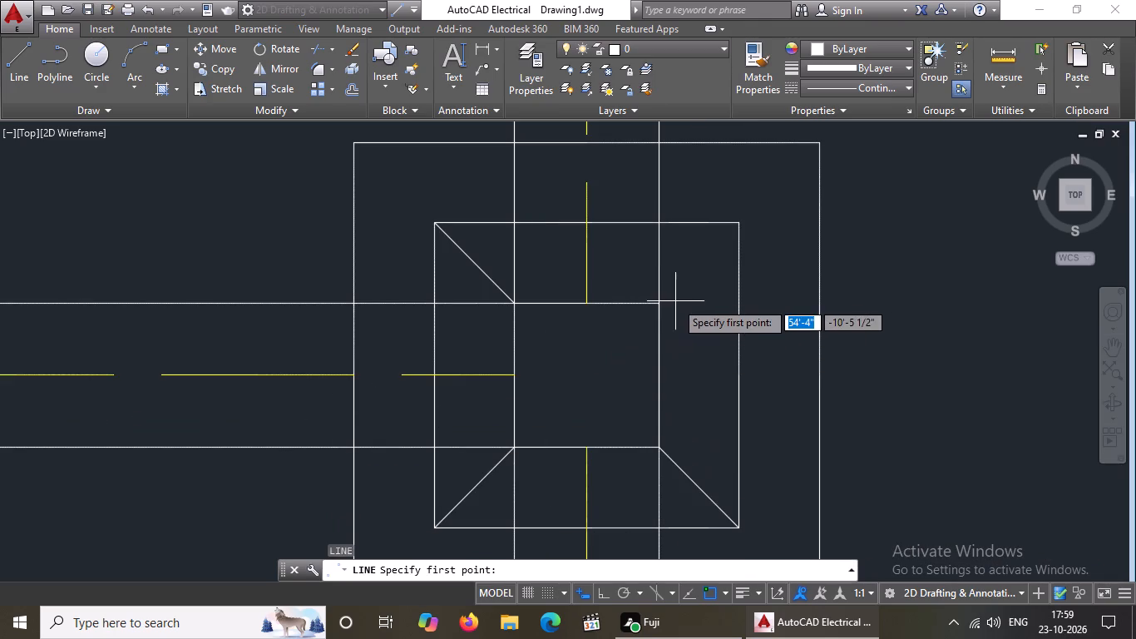
pyautogui.click(659, 303)
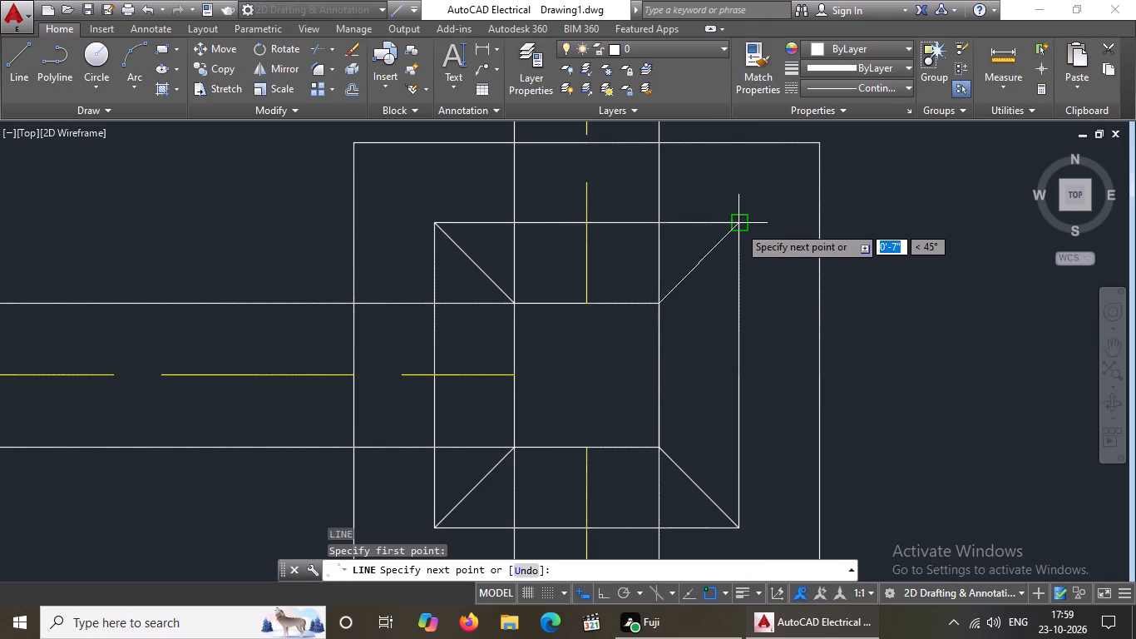
pyautogui.click(739, 225)
pyautogui.press('Return')
# Change the upper wall line of the bottom wall's left bay to blue 39,118,187.
pyautogui.scroll(-4, 761, 206)
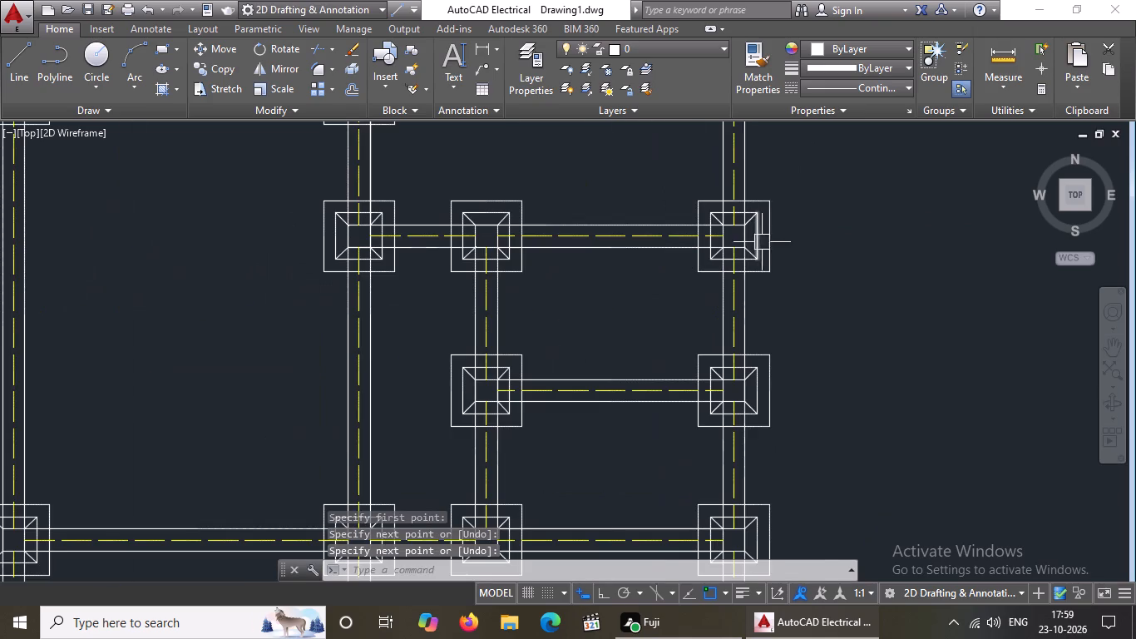
pyautogui.scroll(-2, 647, 263)
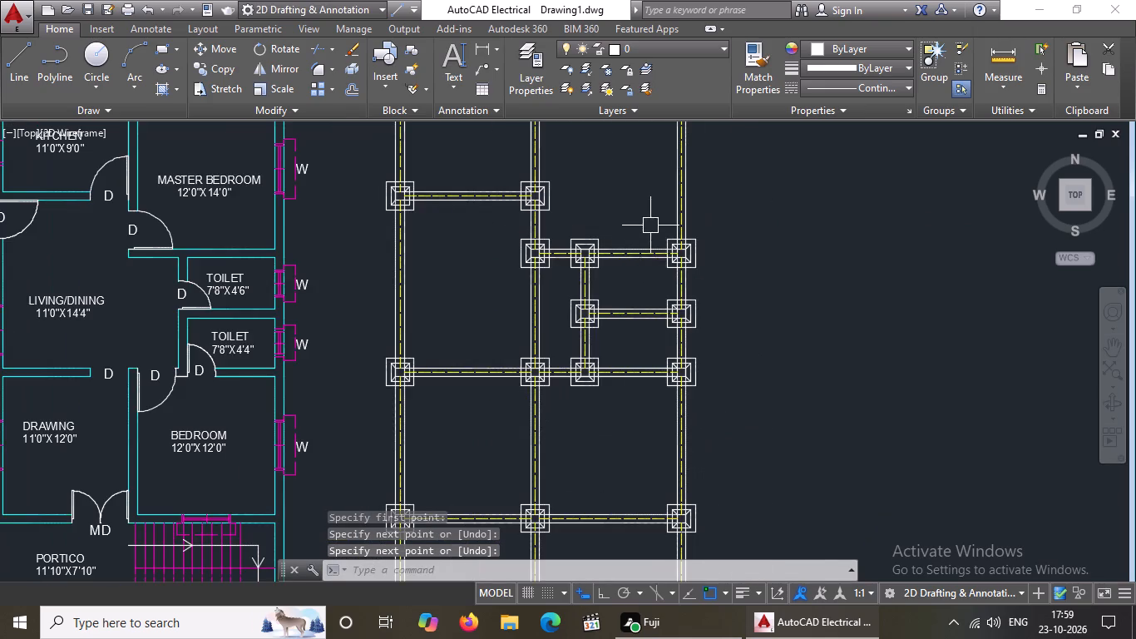
pyautogui.moveTo(651, 231); pyautogui.dragTo(651, 375, button='middle')
pyautogui.moveTo(647, 339); pyautogui.dragTo(643, 274, button='middle')
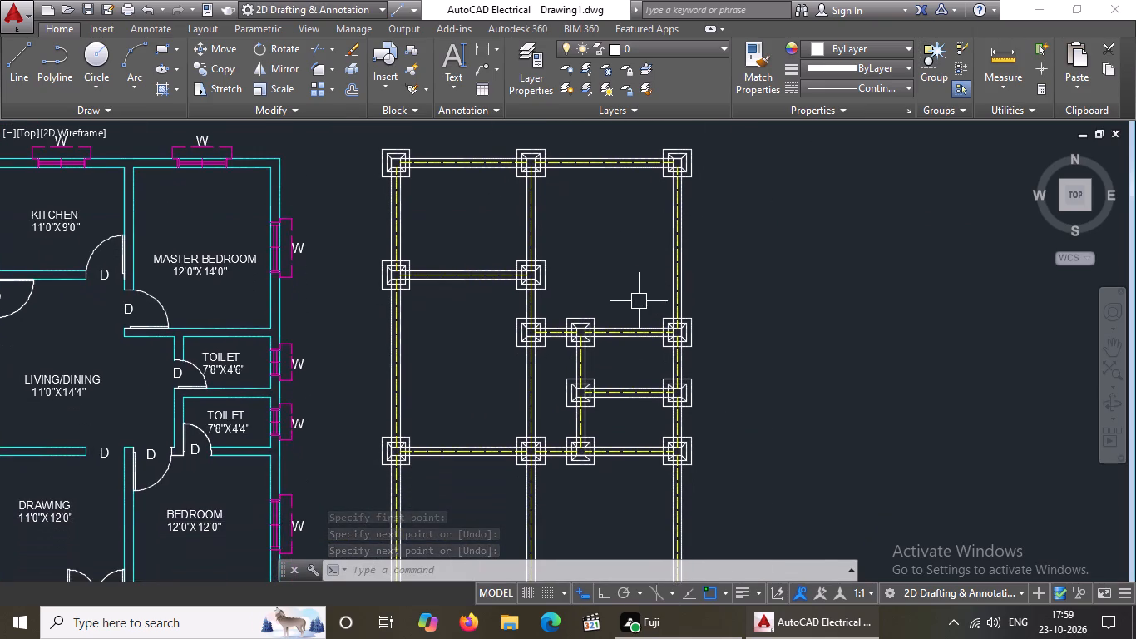
pyautogui.scroll(-2, 633, 293)
pyautogui.scroll(2, 570, 462)
pyautogui.scroll(2, 476, 422)
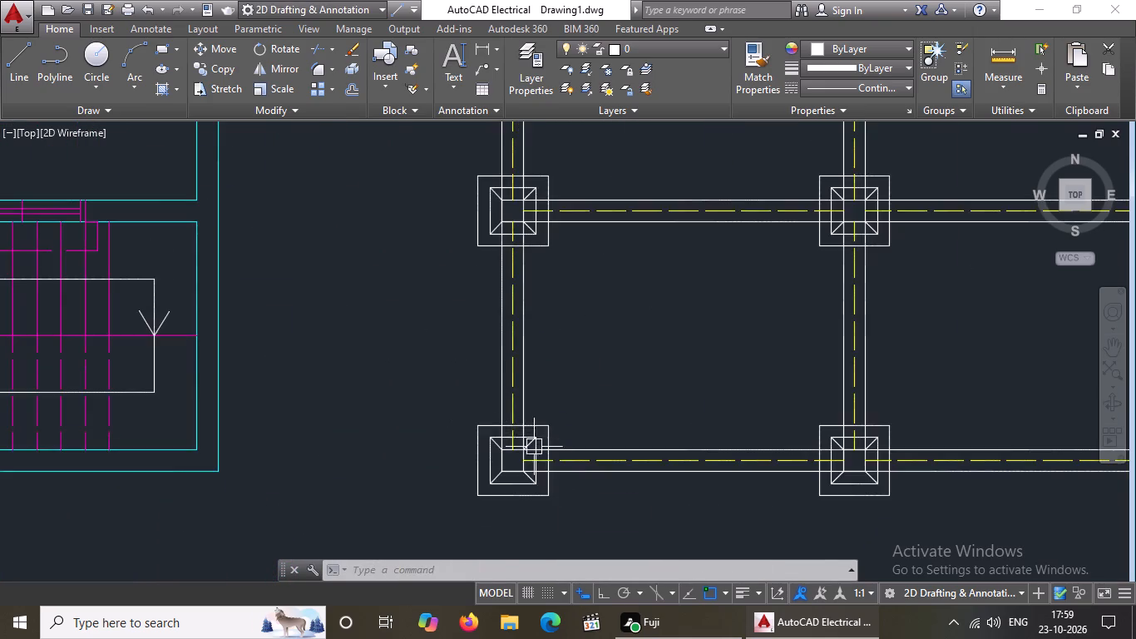
pyautogui.scroll(4, 559, 469)
pyautogui.click(590, 359)
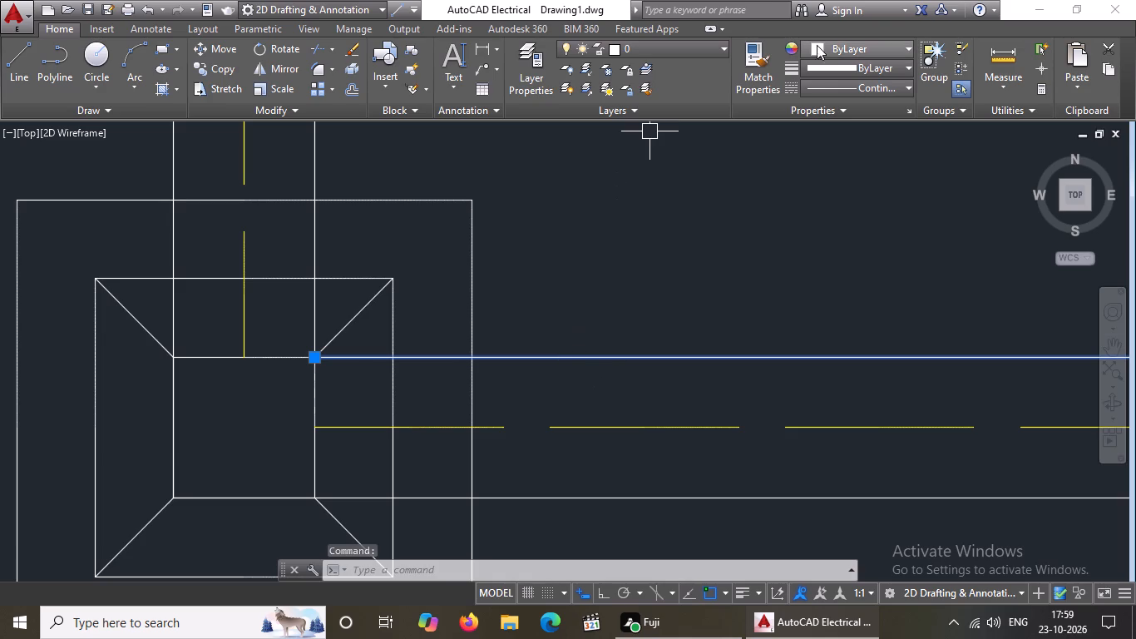
pyautogui.click(833, 45)
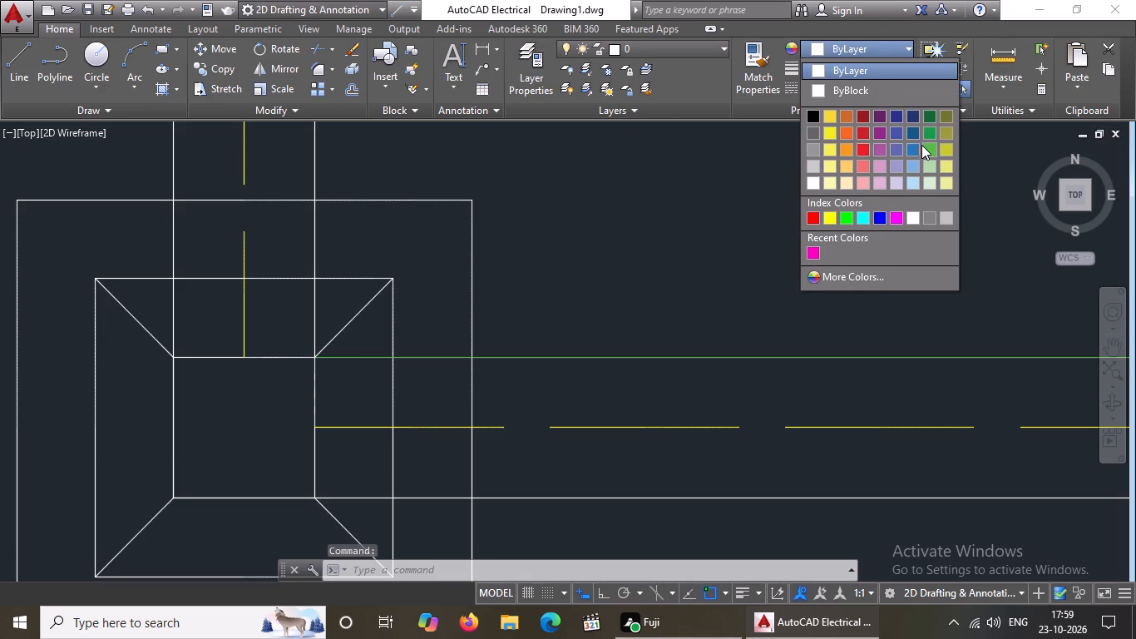
pyautogui.click(913, 147)
pyautogui.scroll(-3, 673, 345)
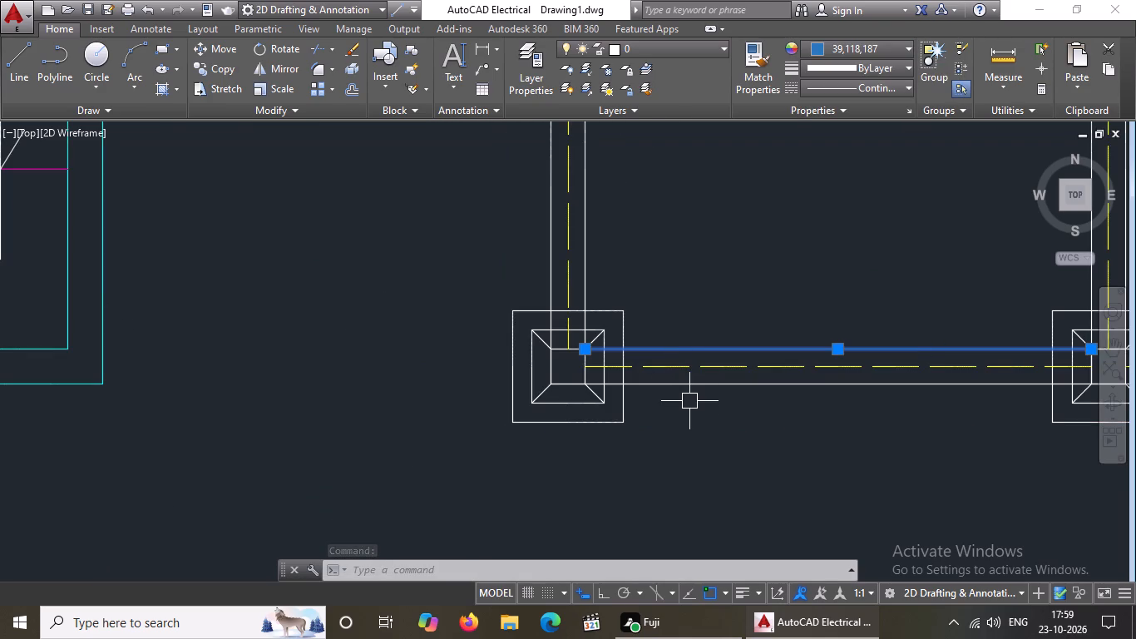
pyautogui.press('Escape')
# Change the bottom wall's lower wall line to blue 39,118,187.
pyautogui.click(694, 380)
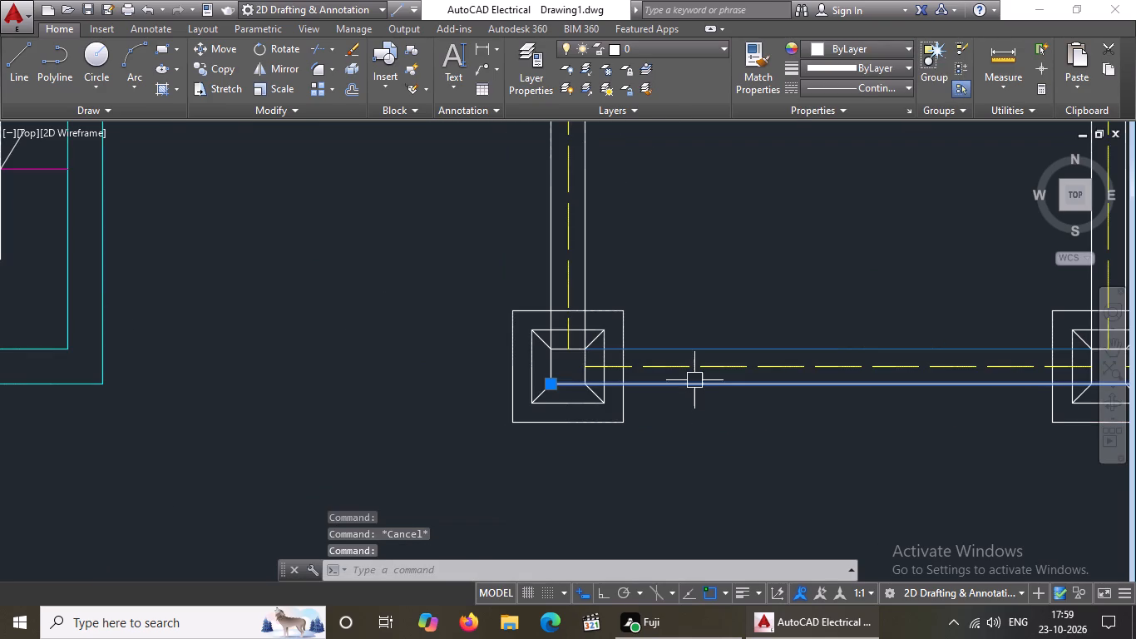
pyautogui.click(877, 44)
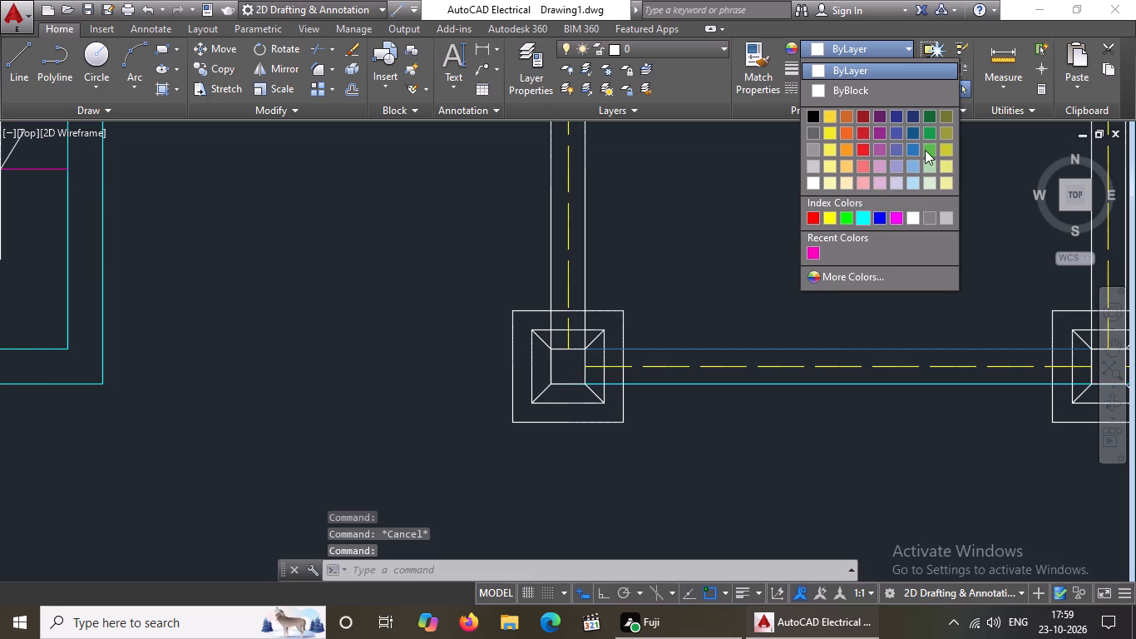
pyautogui.click(914, 150)
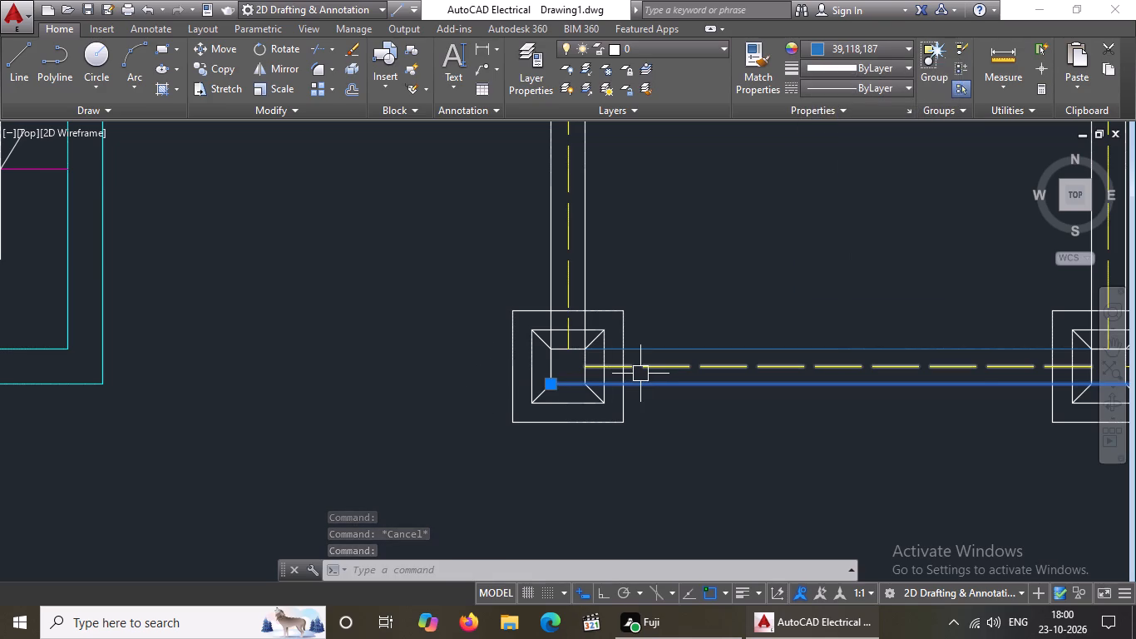
pyautogui.press('Escape')
# Change the upper wall line of the bottom wall's right bay to the same blue as the other bottom wall lines.
pyautogui.scroll(-1, 560, 270)
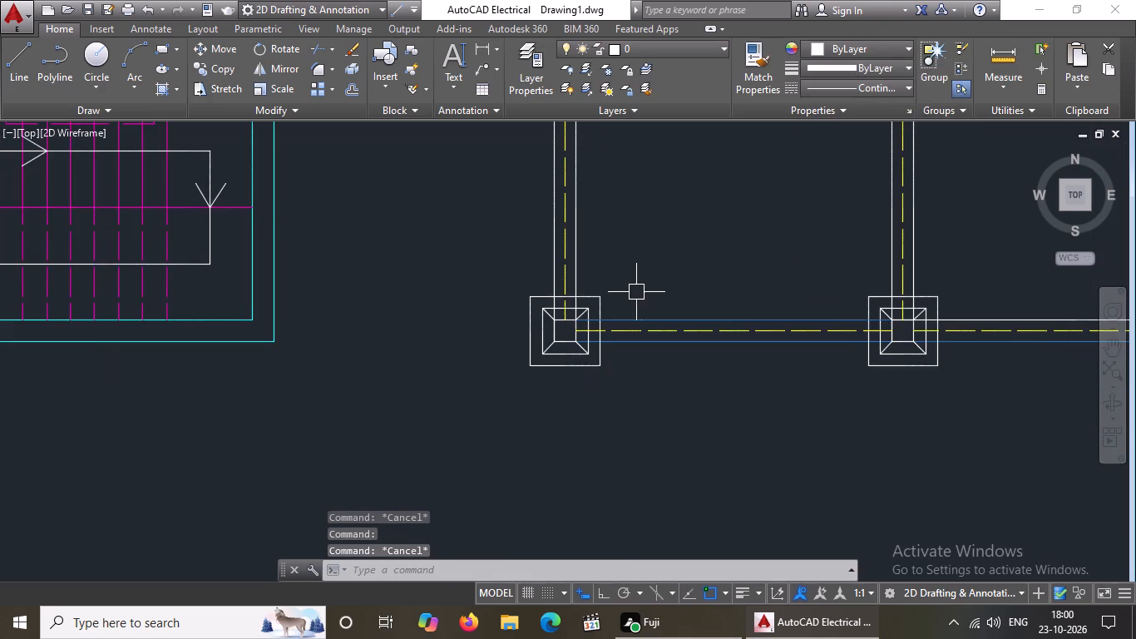
pyautogui.moveTo(629, 296); pyautogui.dragTo(548, 329, button='middle')
pyautogui.scroll(2, 854, 354)
pyautogui.scroll(1, 770, 418)
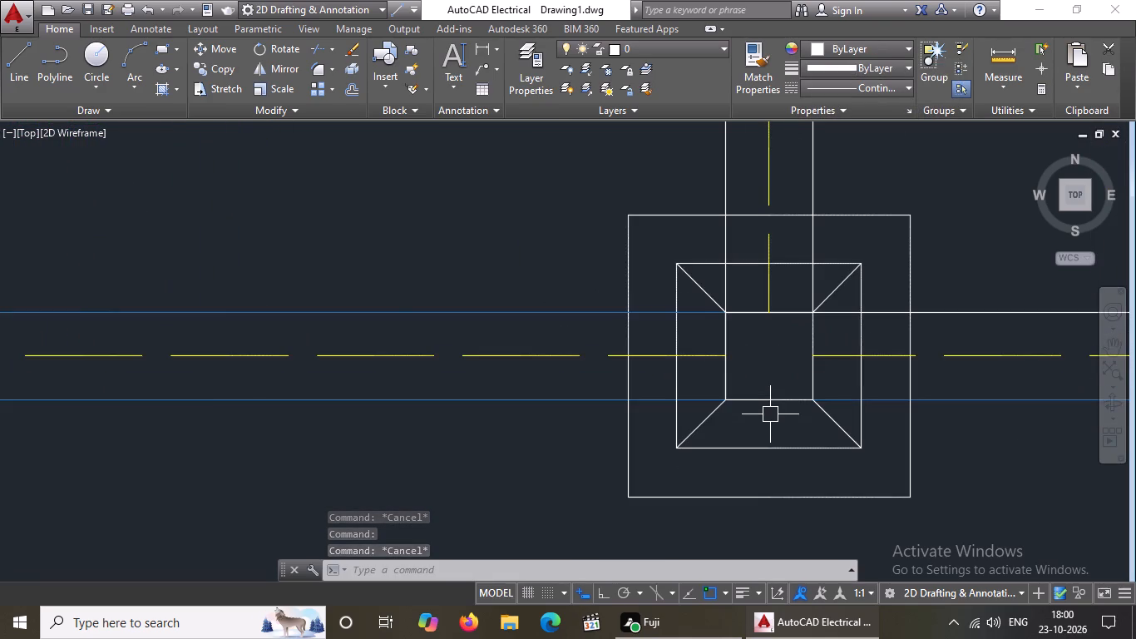
pyautogui.scroll(-2, 769, 404)
pyautogui.click(871, 364)
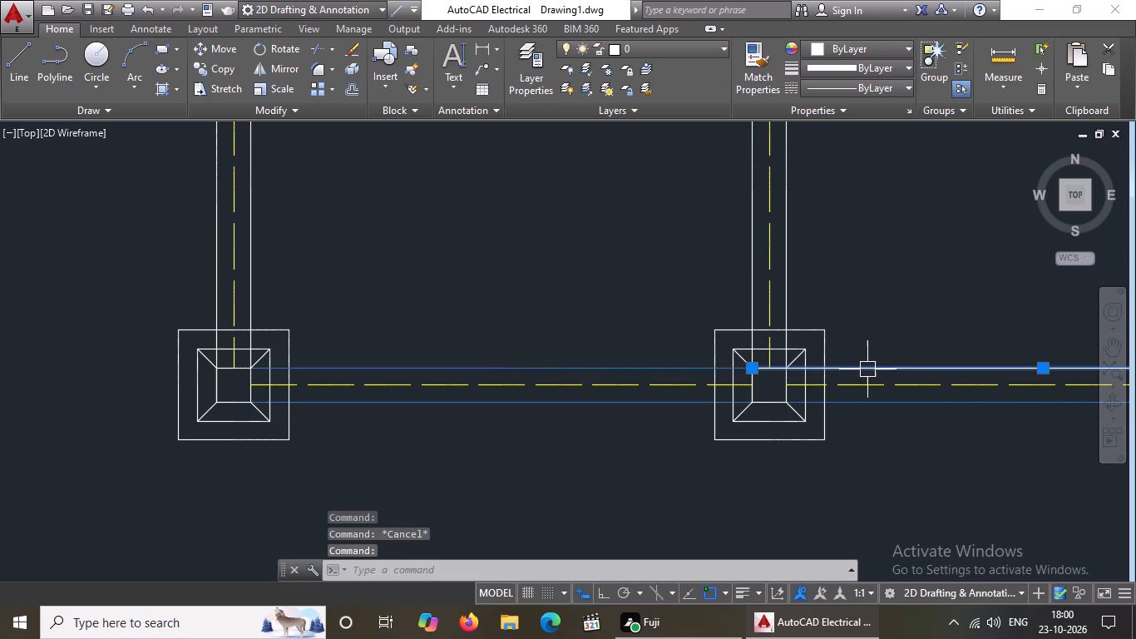
pyautogui.click(857, 47)
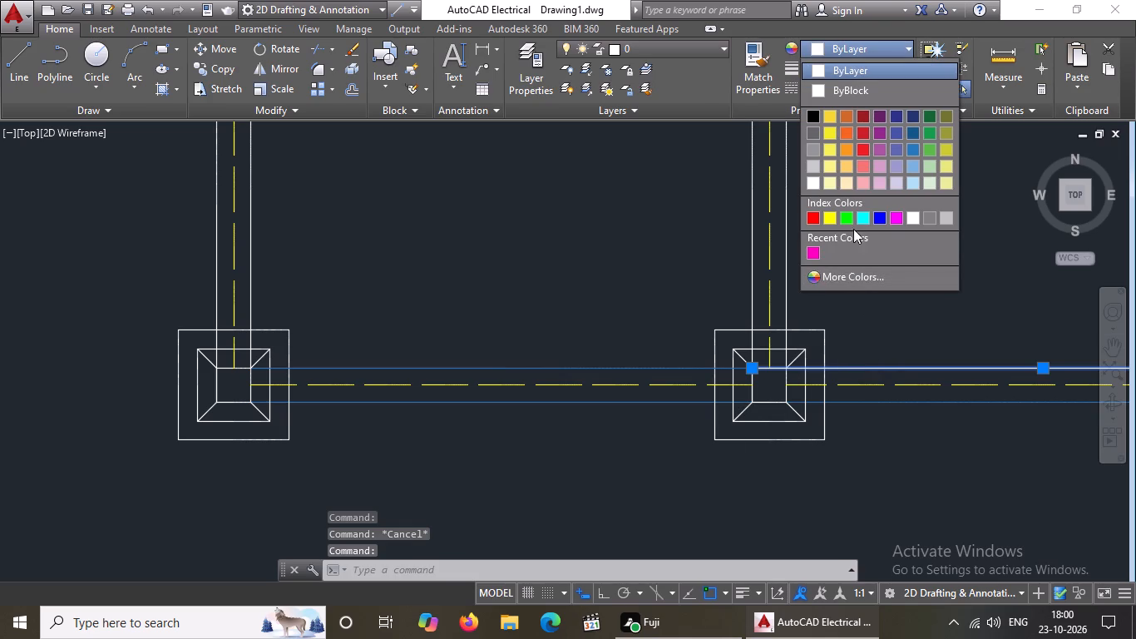
pyautogui.click(911, 150)
pyautogui.press('Escape')
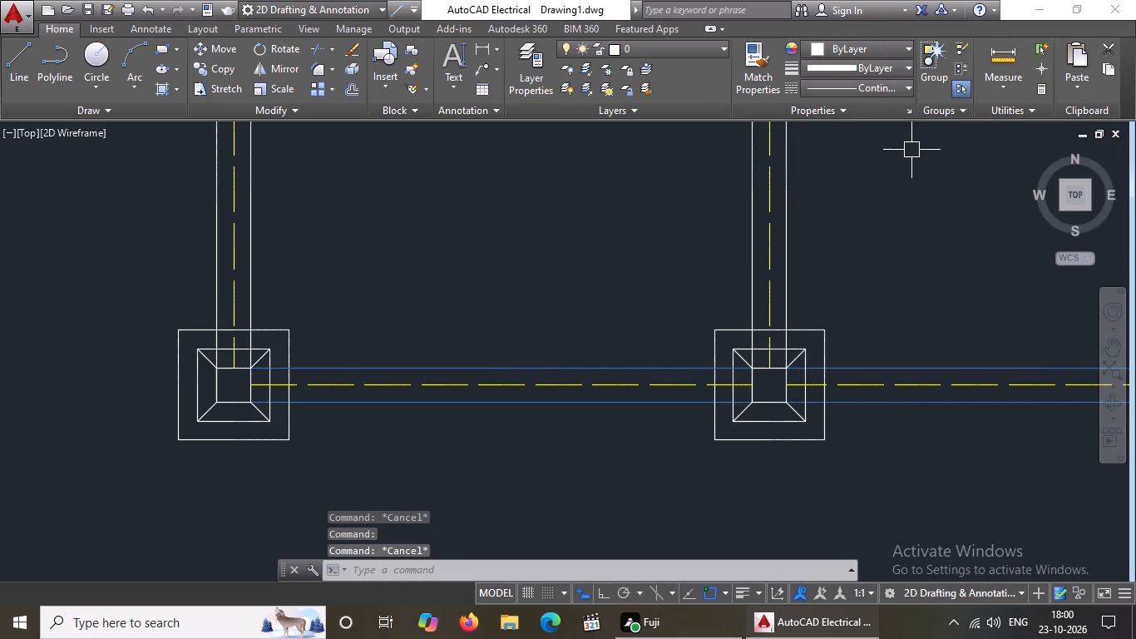
pyautogui.scroll(-2, 183, 502)
pyautogui.scroll(2, 546, 459)
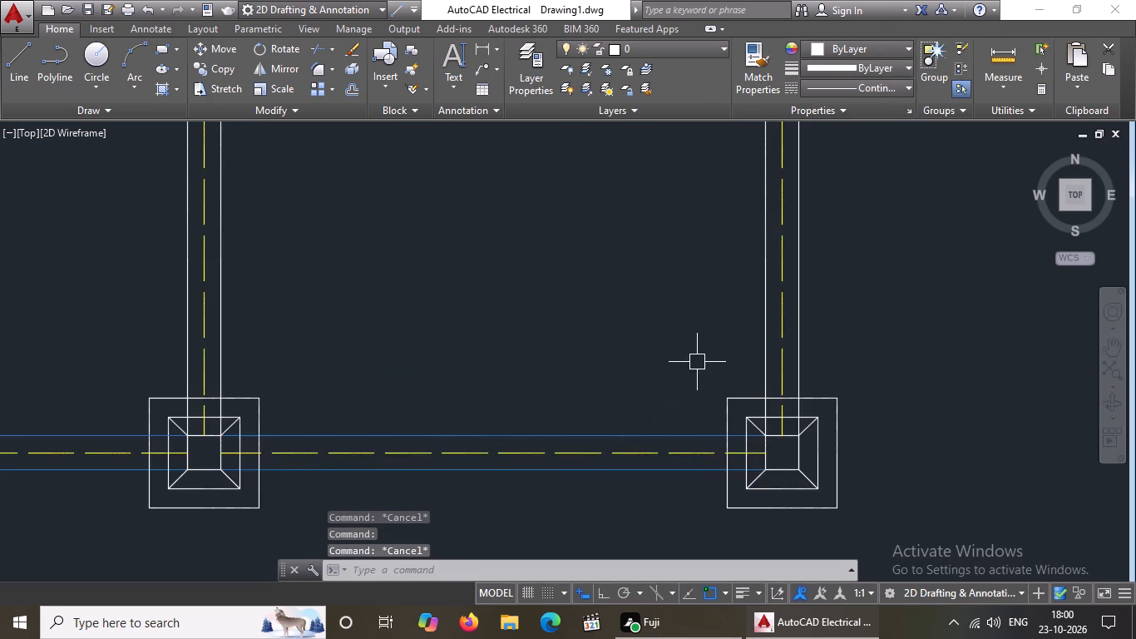
# Change the right wall's inner line in the lowest bay and its outer line to blue 39,118,187.
pyautogui.scroll(2, 699, 359)
pyautogui.moveTo(866, 326); pyautogui.dragTo(856, 332)
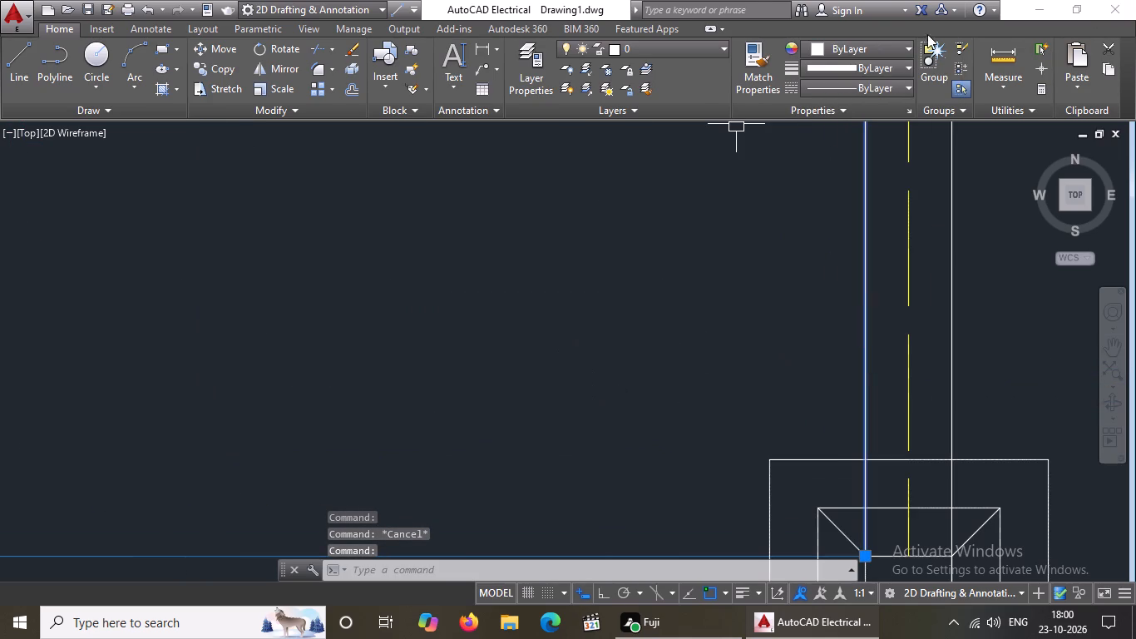
pyautogui.click(864, 47)
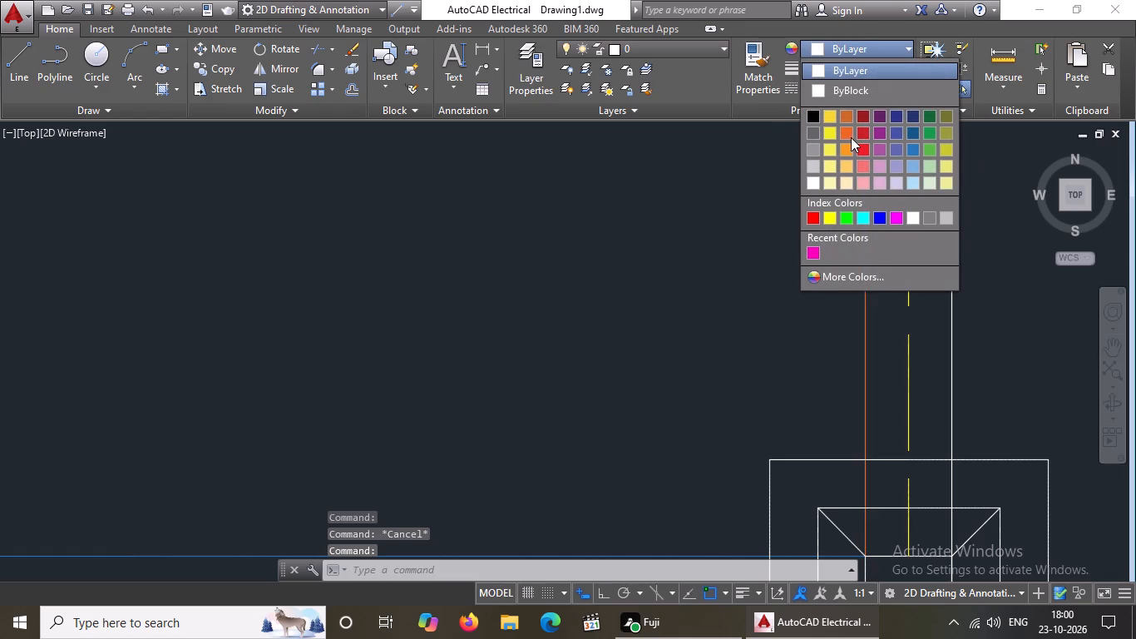
pyautogui.click(911, 148)
pyautogui.press('Escape')
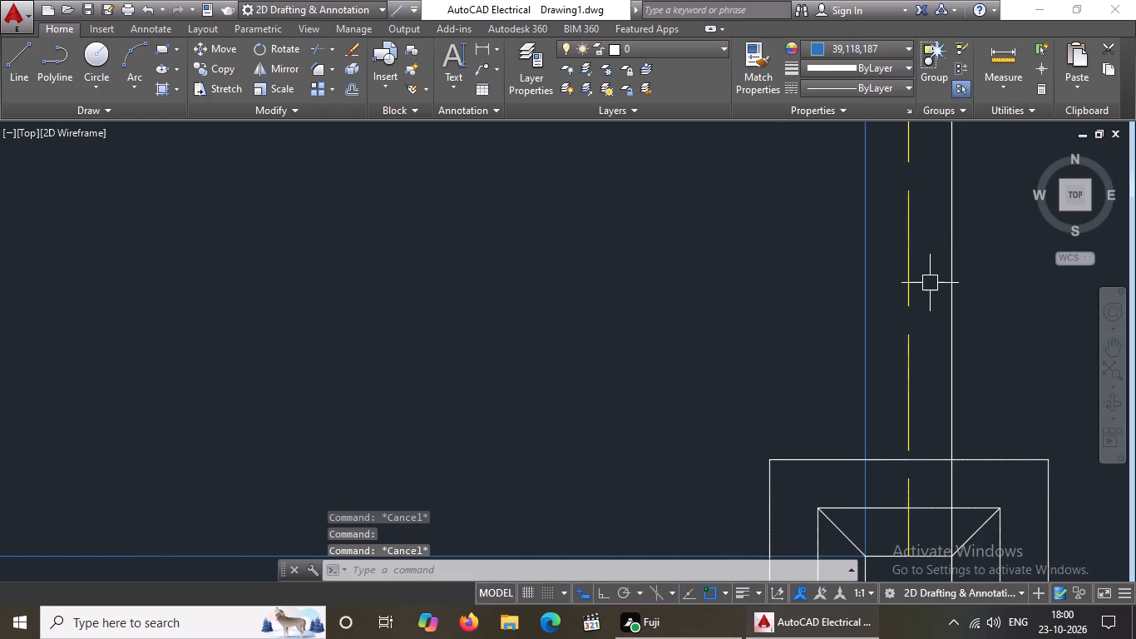
pyautogui.click(951, 280)
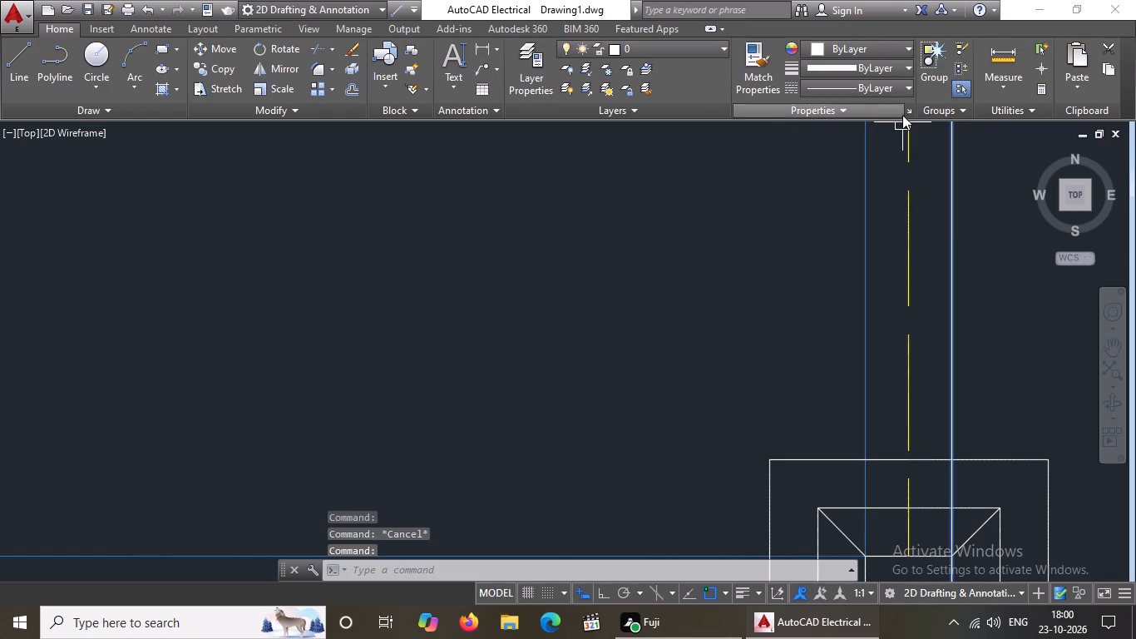
pyautogui.moveTo(877, 42); pyautogui.dragTo(877, 49)
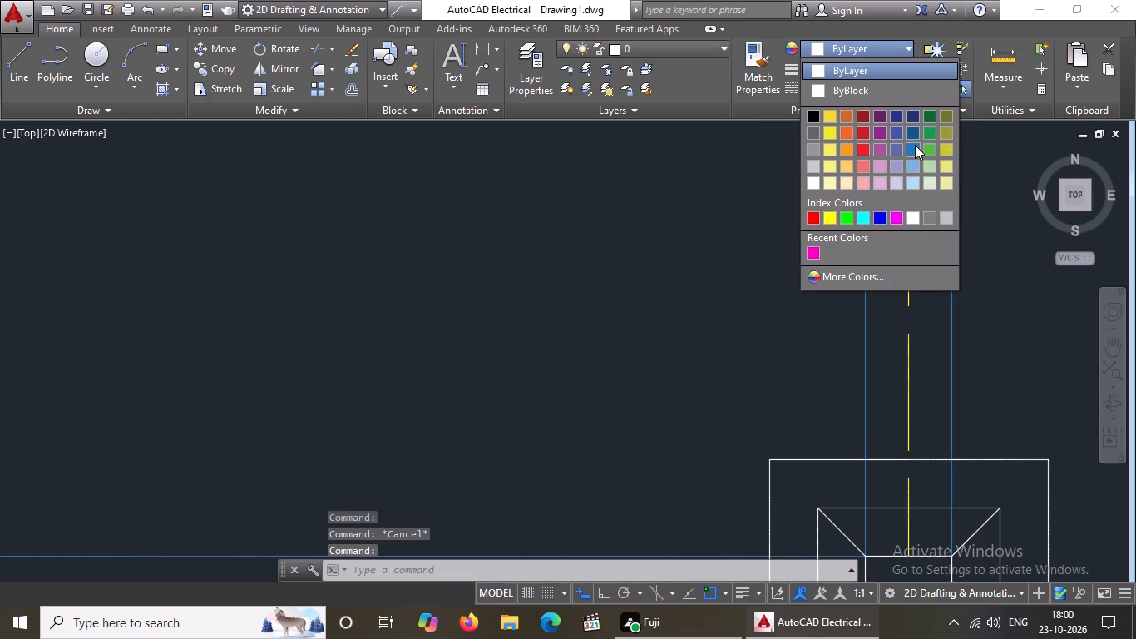
pyautogui.click(916, 145)
pyautogui.press('Escape')
# Change both wall lines of the left wall's lowest bay to blue 39,118,187.
pyautogui.scroll(-3, 485, 570)
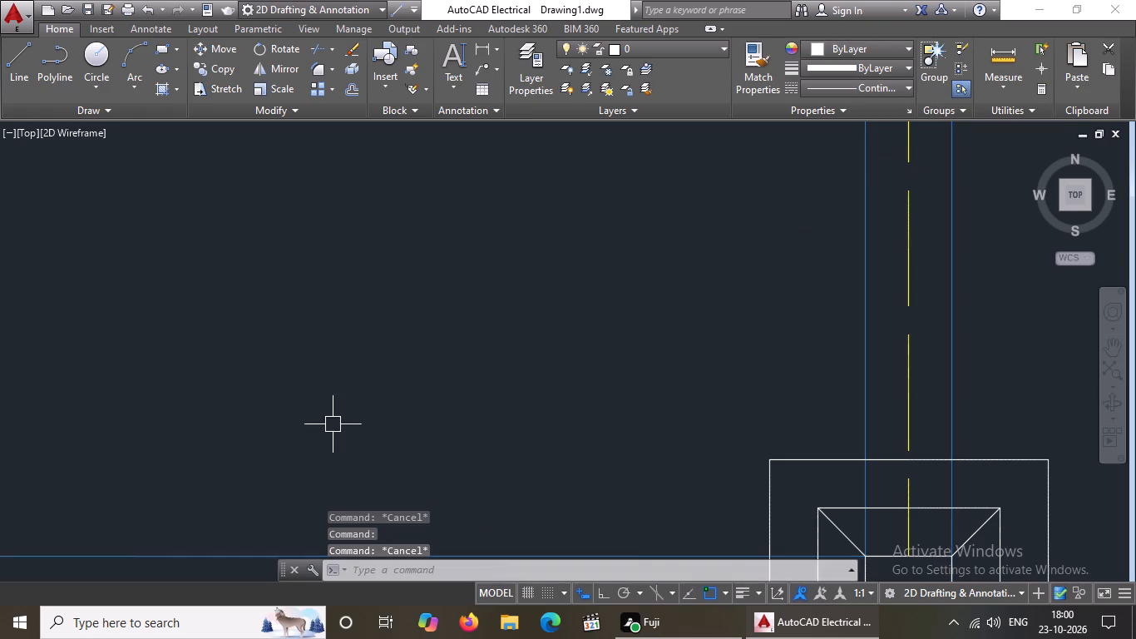
pyautogui.scroll(-3, 334, 418)
pyautogui.moveTo(97, 370); pyautogui.dragTo(500, 319, button='middle')
pyautogui.scroll(1, 162, 292)
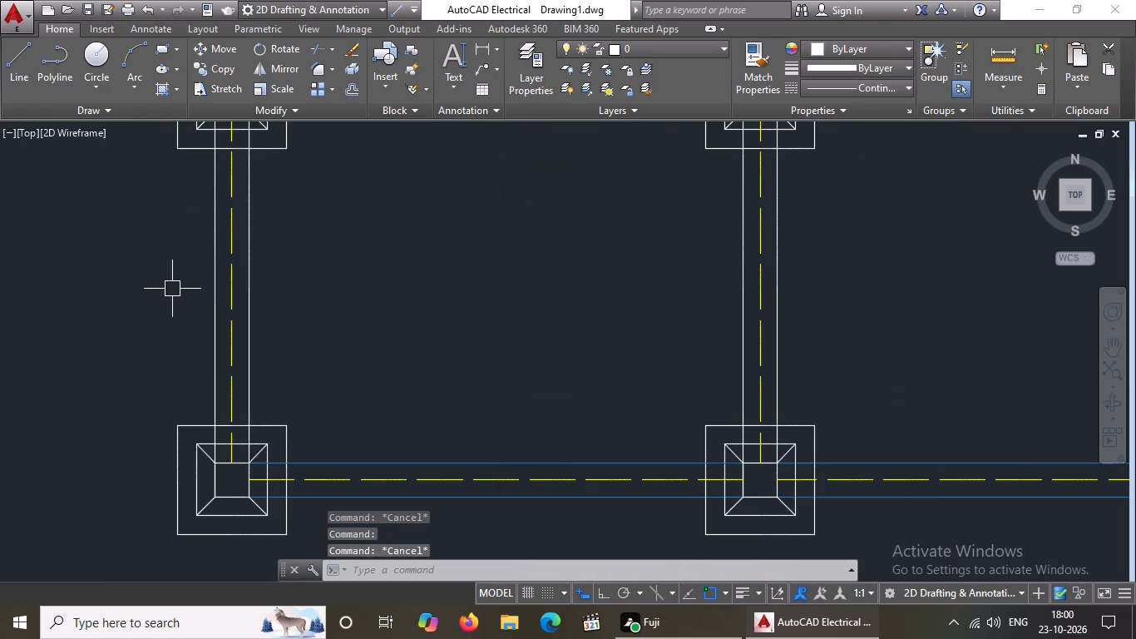
pyautogui.click(216, 275)
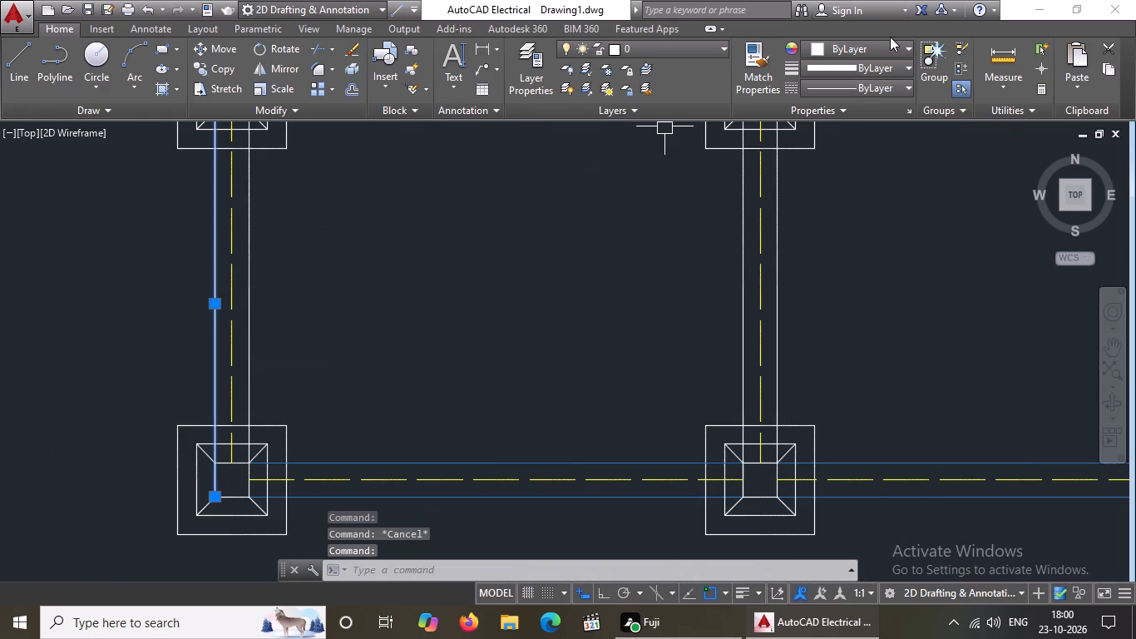
pyautogui.click(887, 47)
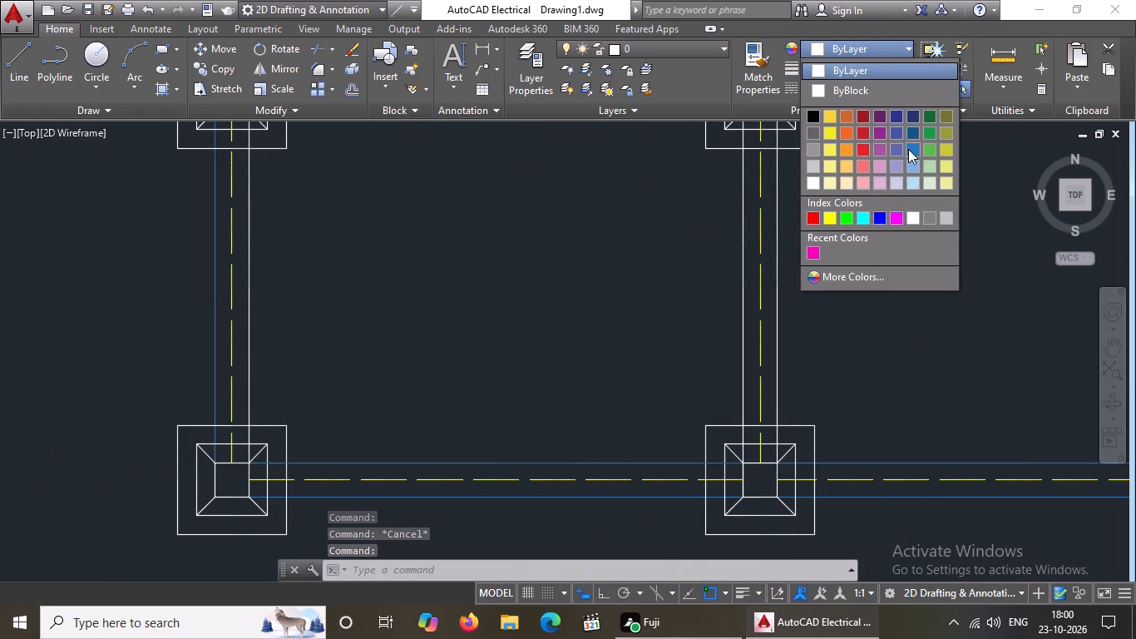
pyautogui.click(910, 149)
pyautogui.press('Escape')
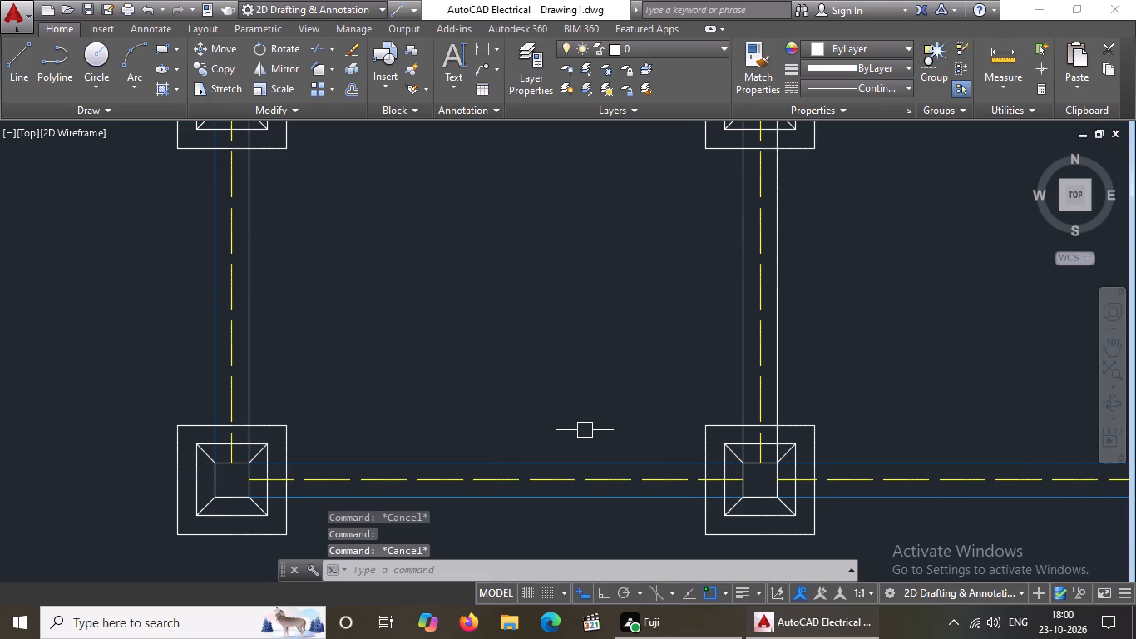
pyautogui.click(251, 316)
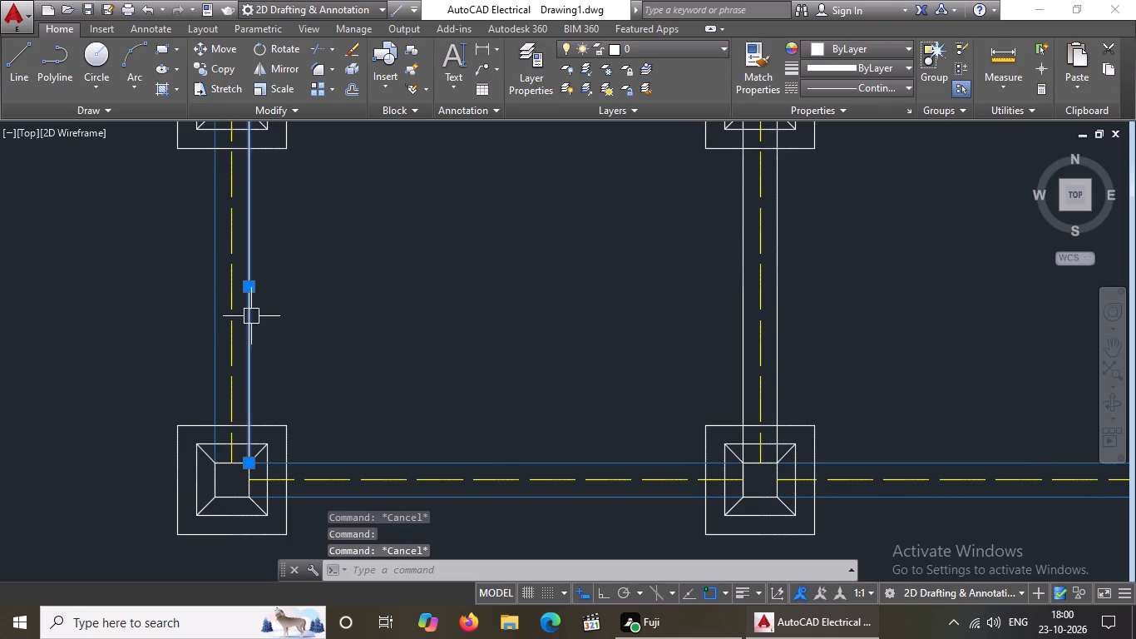
pyautogui.click(840, 42)
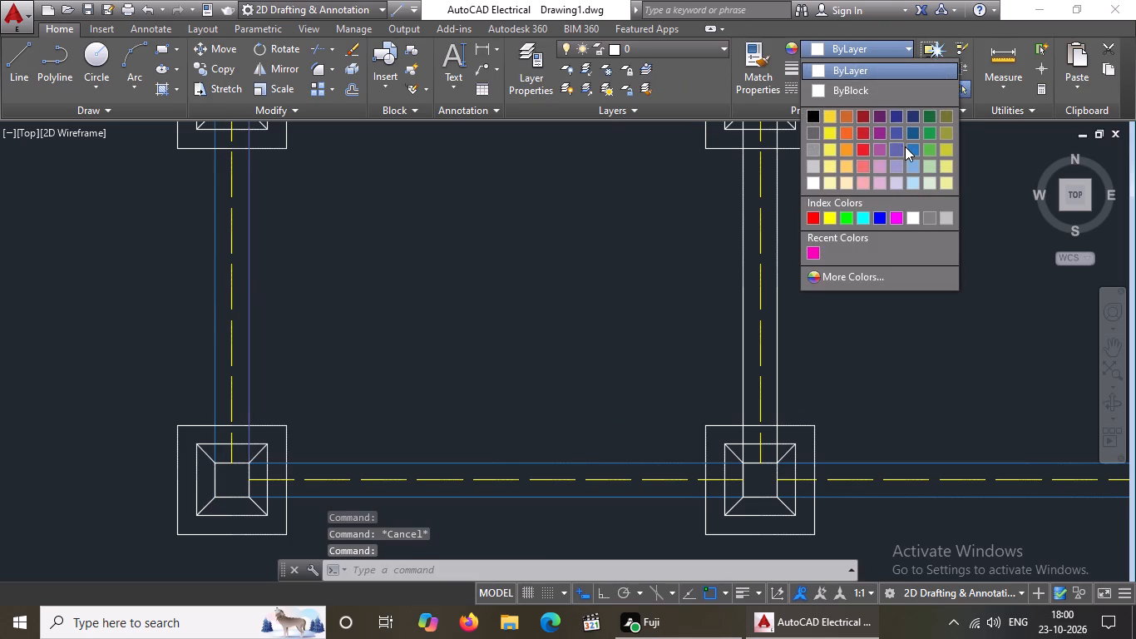
pyautogui.click(910, 146)
pyautogui.press('Escape')
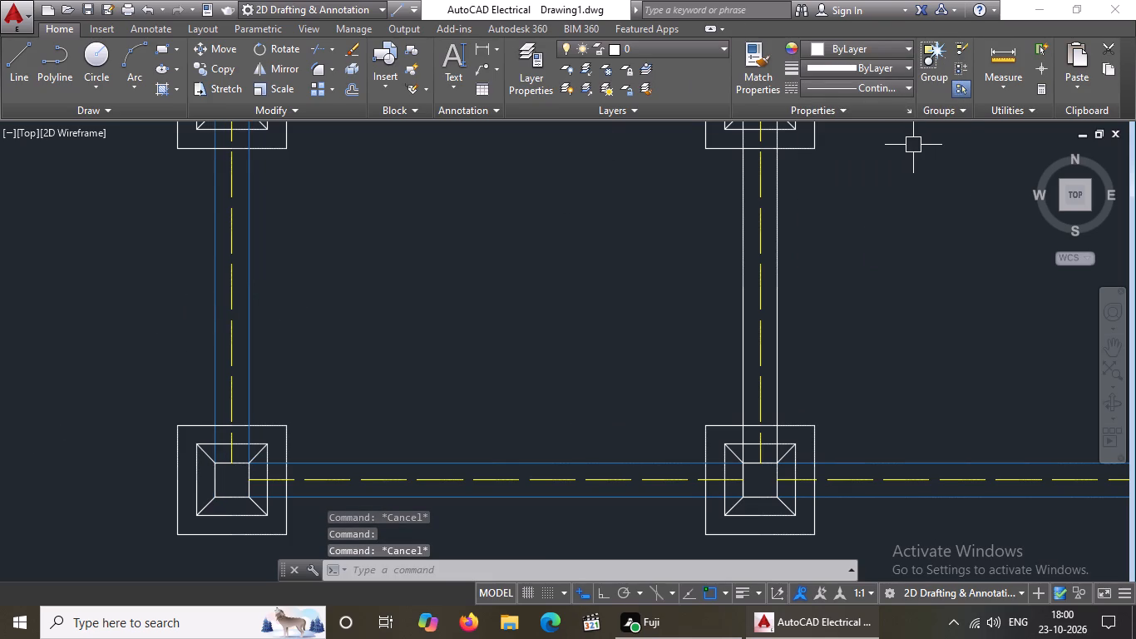
# Change the left line of the middle vertical wall's lowest bay to blue 39,118,187.
pyautogui.click(732, 319)
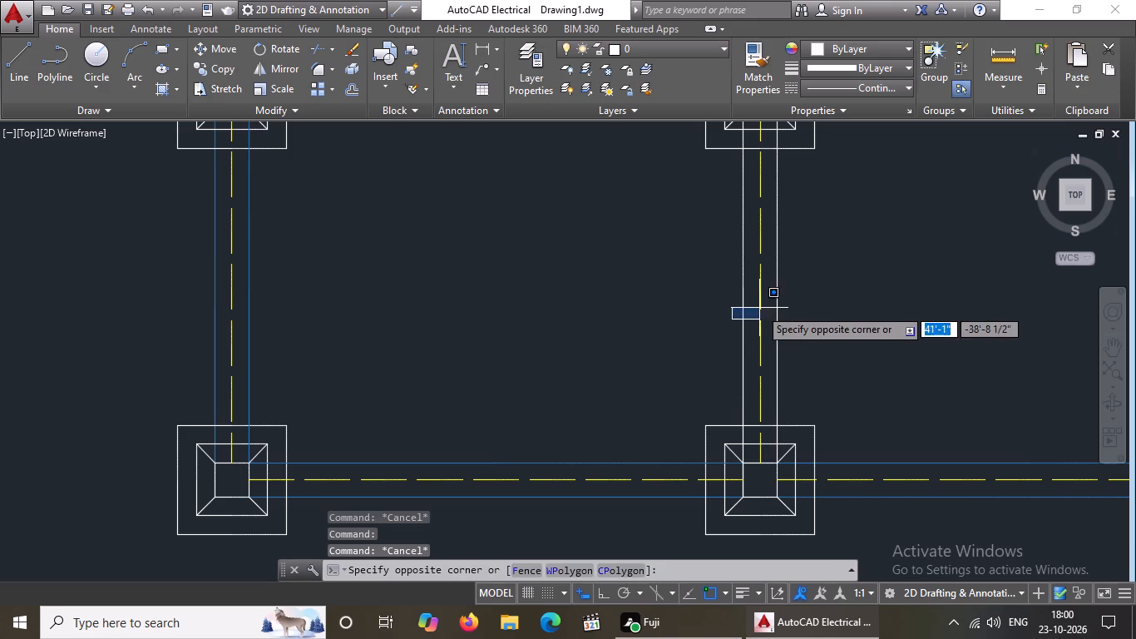
pyautogui.click(749, 315)
pyautogui.click(743, 322)
pyautogui.click(859, 44)
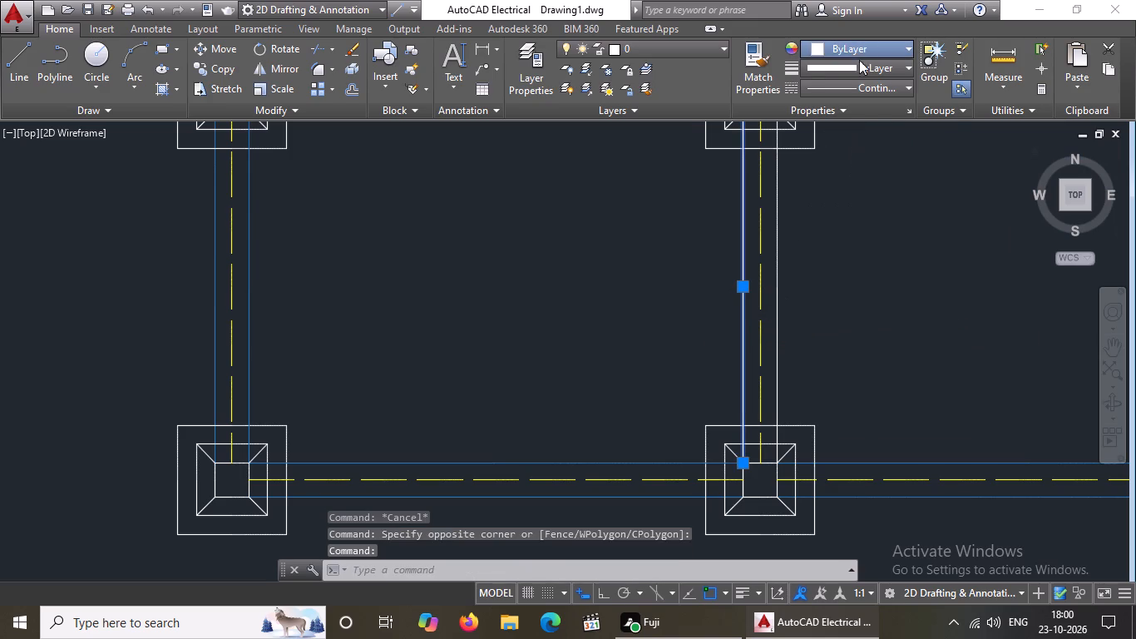
pyautogui.click(908, 151)
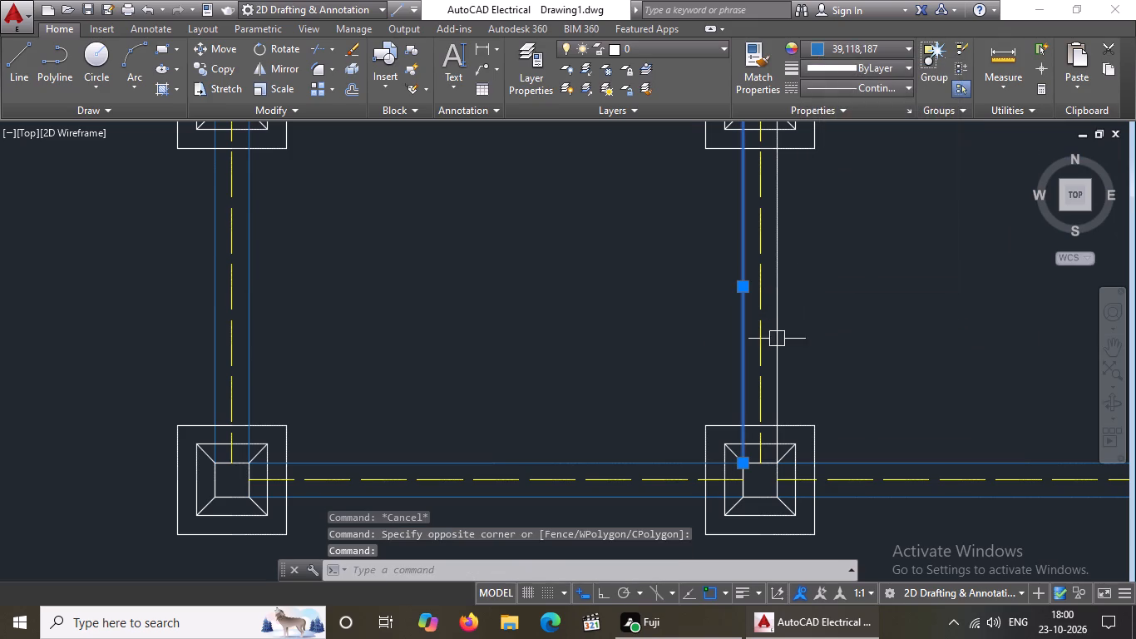
pyautogui.press('Escape')
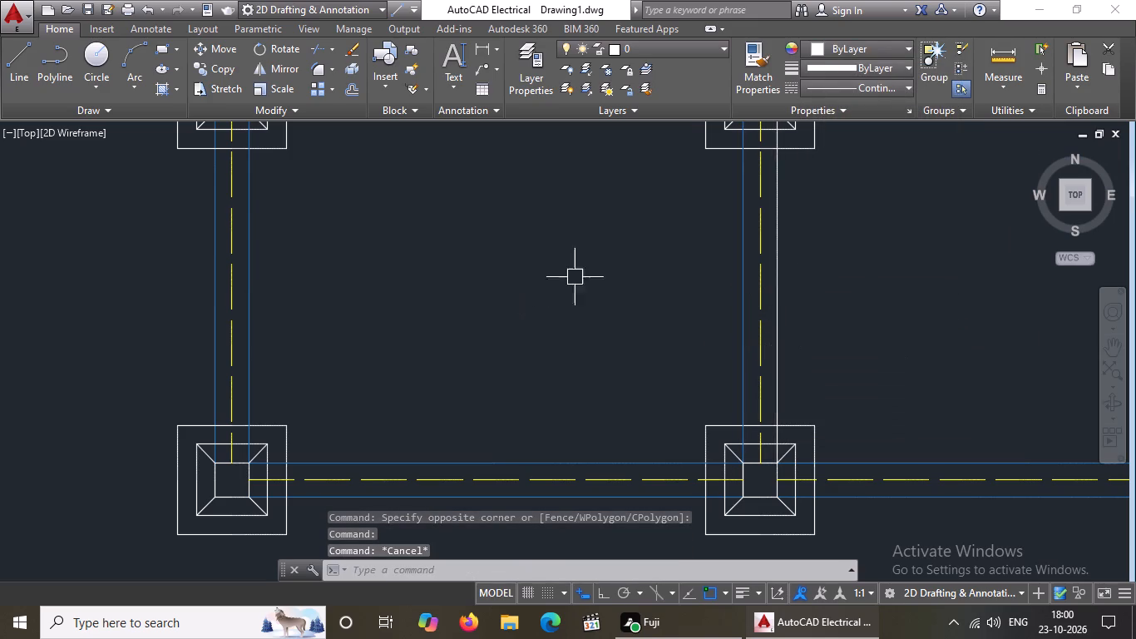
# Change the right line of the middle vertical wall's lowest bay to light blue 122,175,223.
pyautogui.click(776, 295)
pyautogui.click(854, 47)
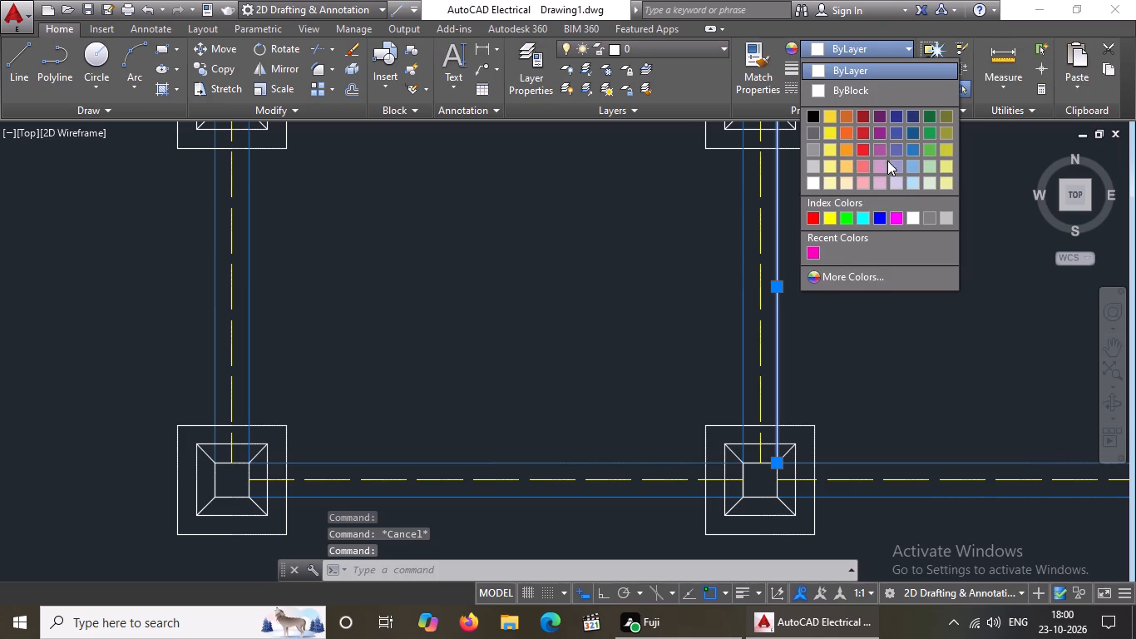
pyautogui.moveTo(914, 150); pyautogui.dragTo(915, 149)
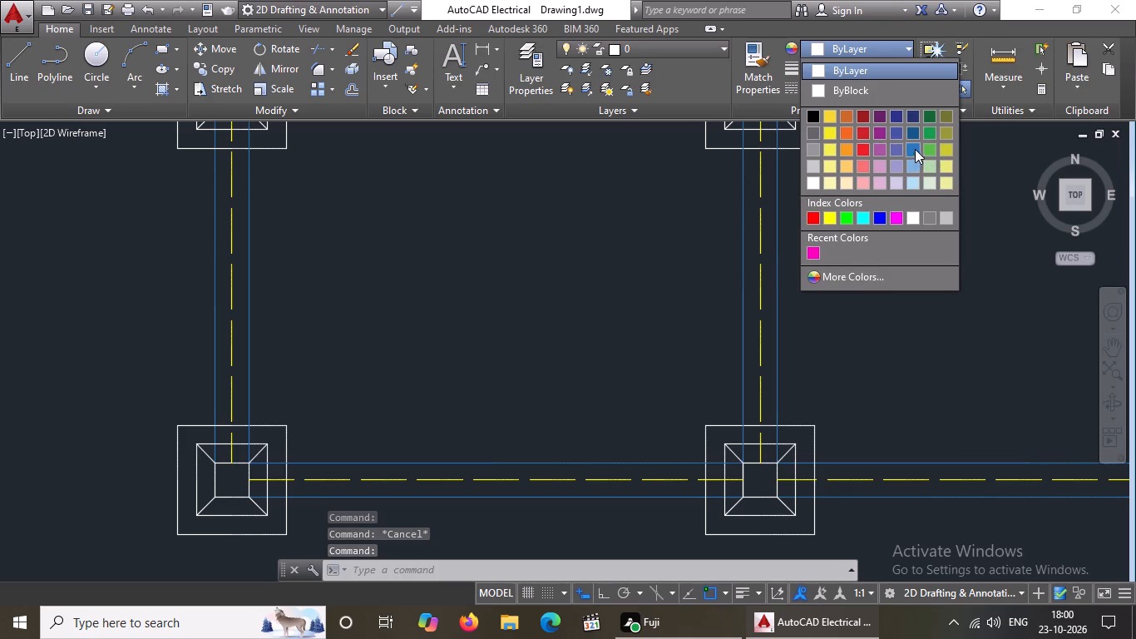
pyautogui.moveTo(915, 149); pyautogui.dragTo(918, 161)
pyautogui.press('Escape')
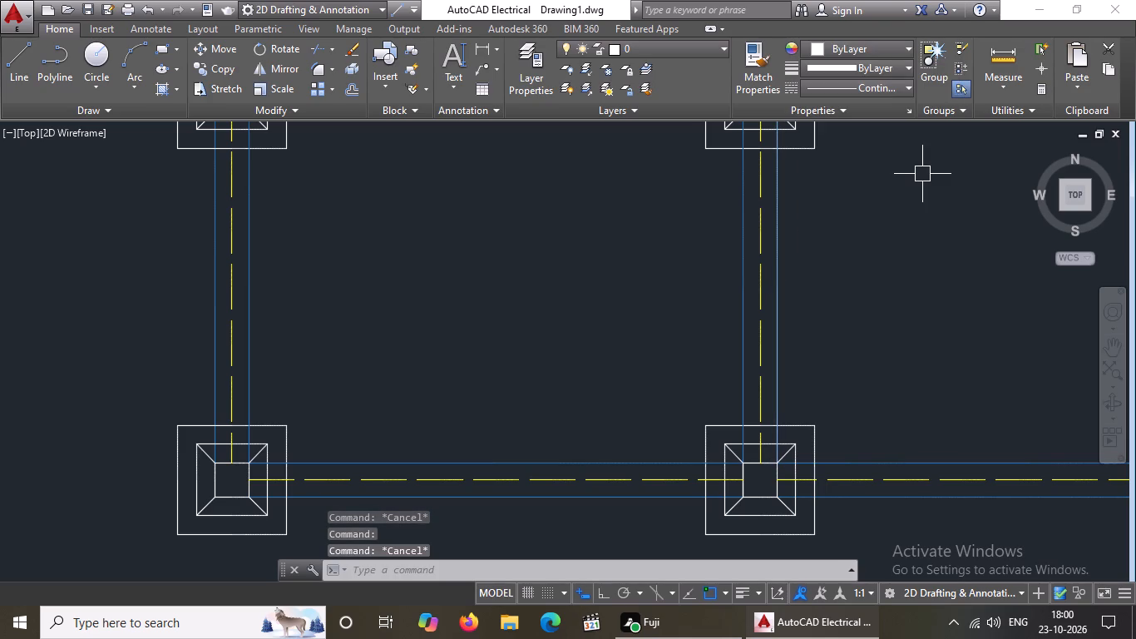
# Set the right line of the middle vertical wall's lowest bay to blue 39,118,187.
pyautogui.click(773, 300)
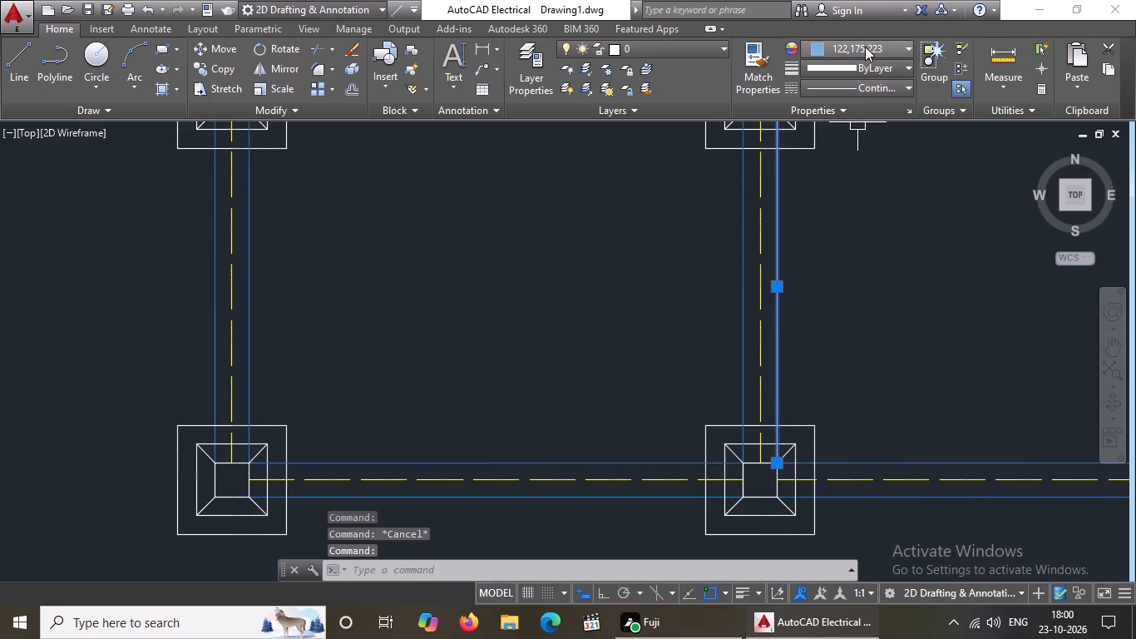
pyautogui.click(864, 47)
pyautogui.click(914, 144)
pyautogui.scroll(-2, 713, 358)
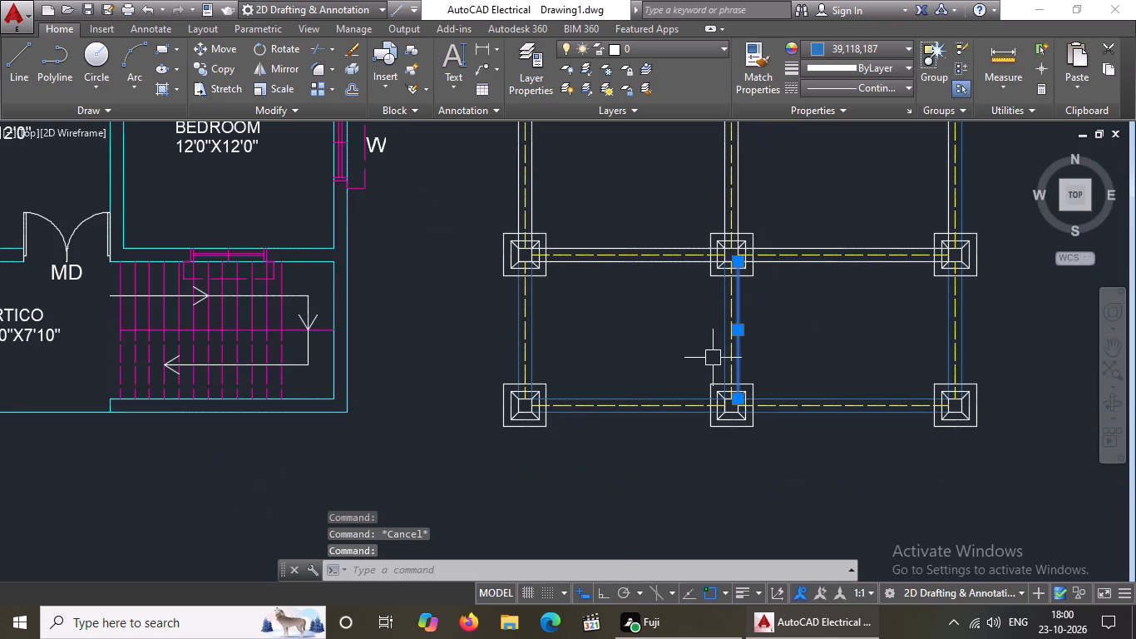
pyautogui.press('Escape')
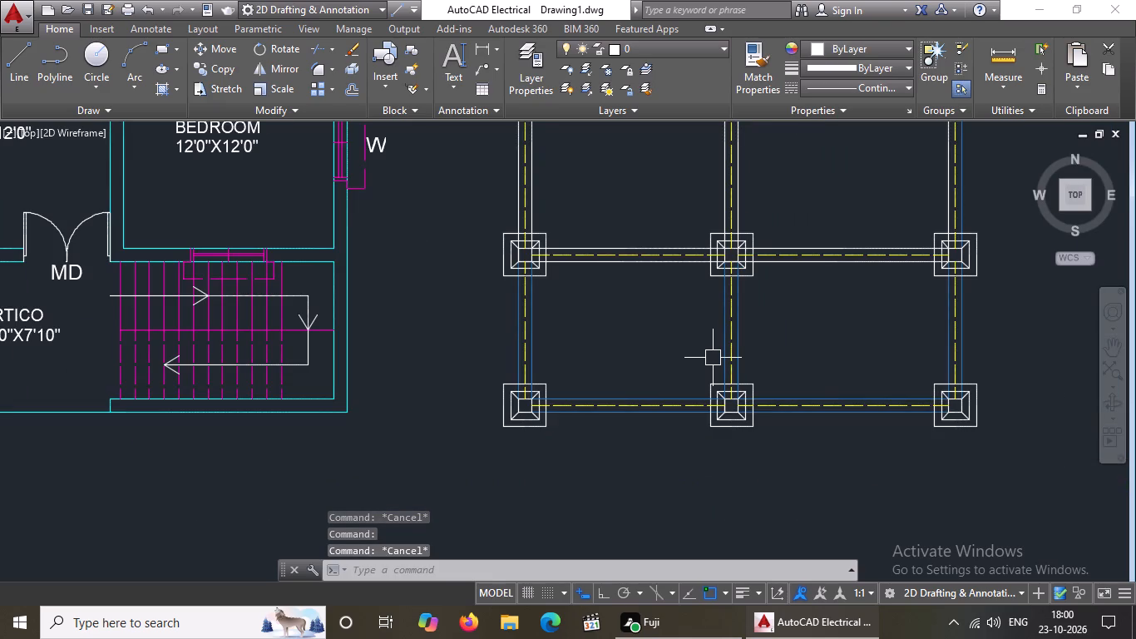
# Change both lines of the left wall in the second bay from the bottom to blue 39,118,187.
pyautogui.scroll(1, 510, 218)
pyautogui.click(526, 196)
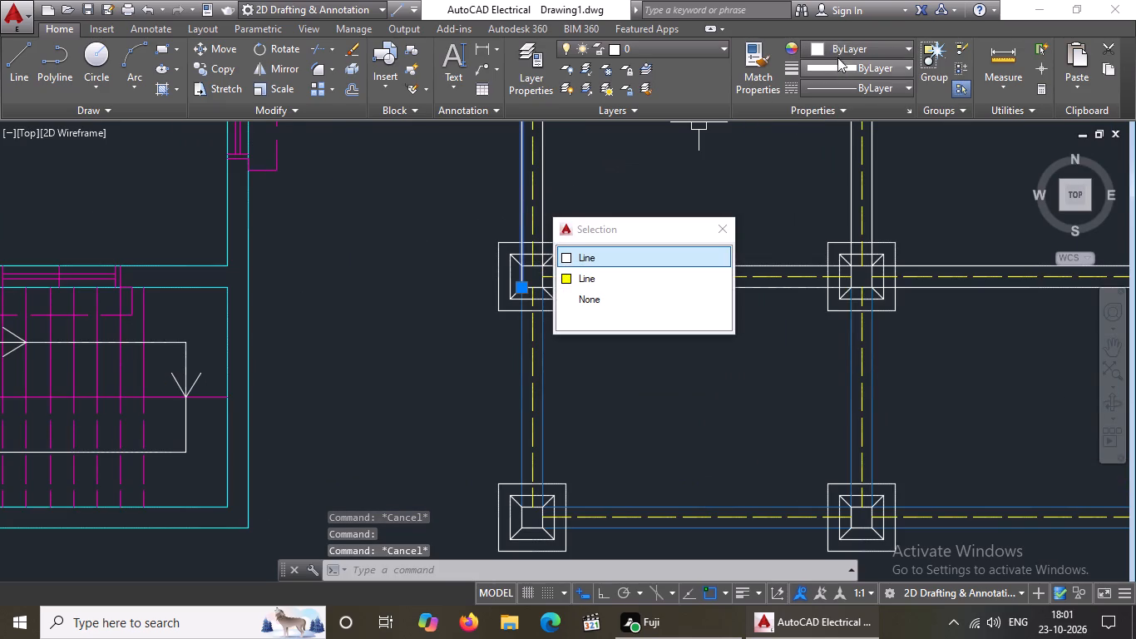
pyautogui.click(842, 39)
pyautogui.click(857, 45)
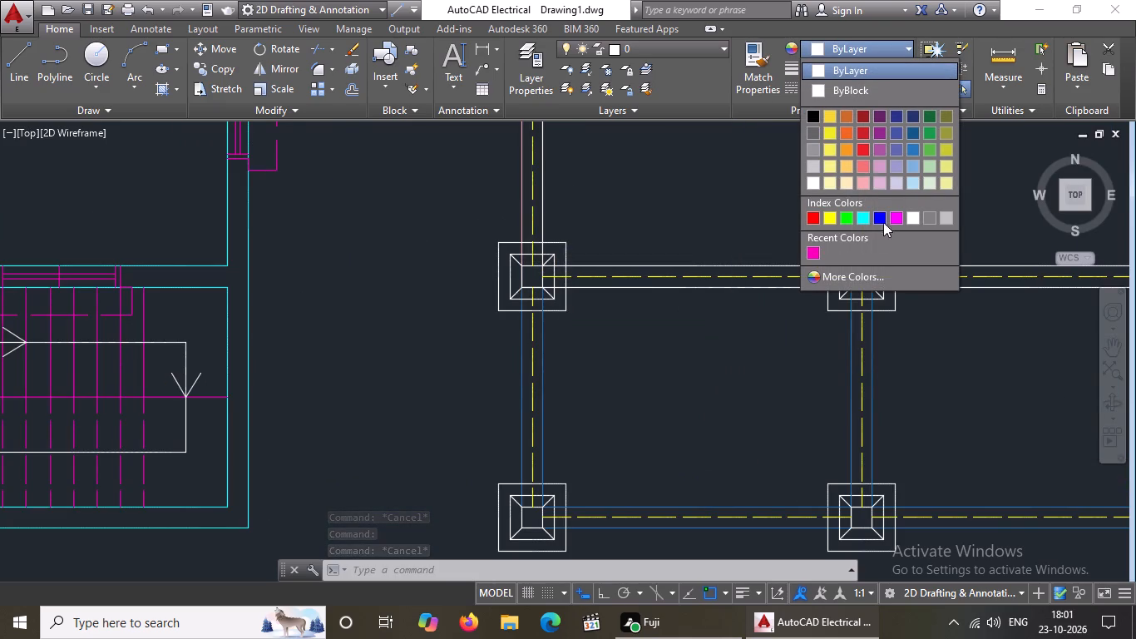
pyautogui.click(911, 143)
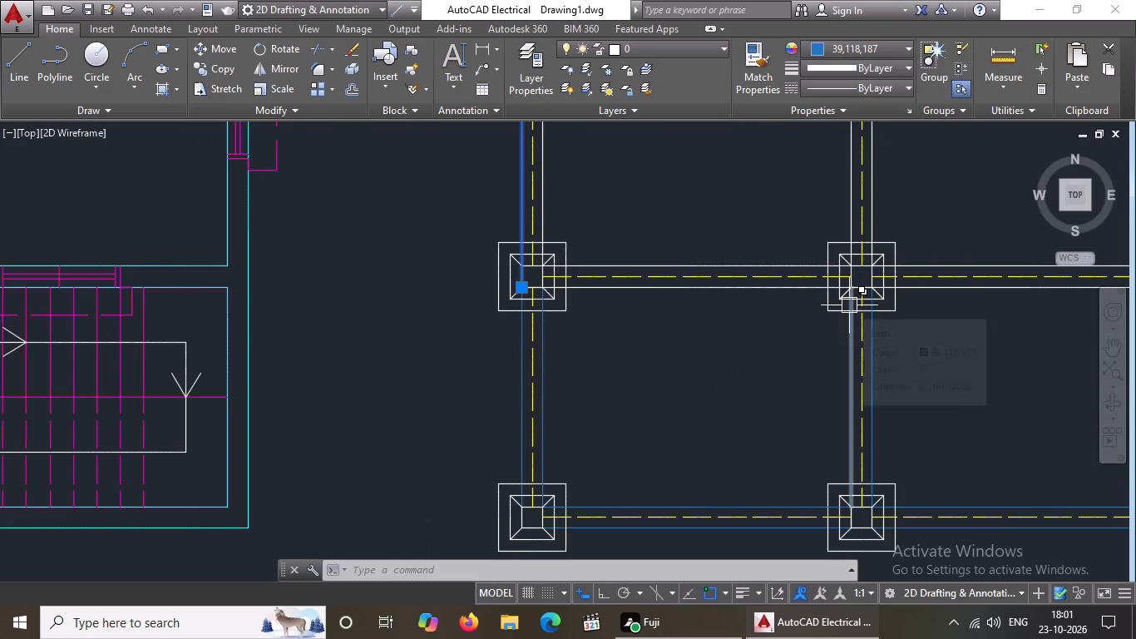
pyautogui.press('Escape')
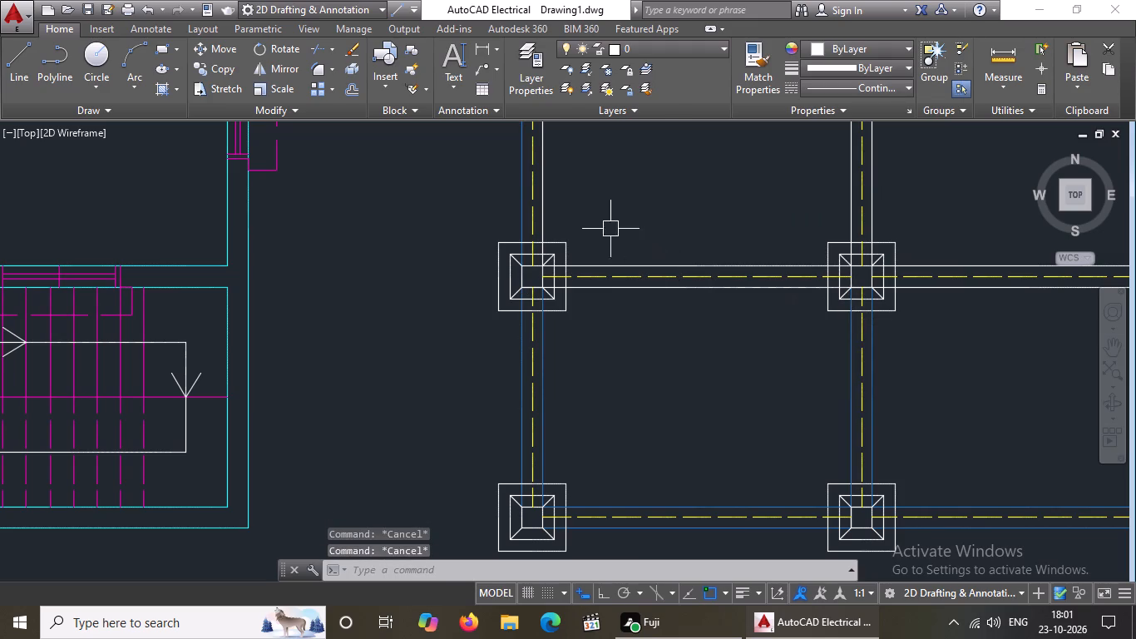
pyautogui.click(541, 196)
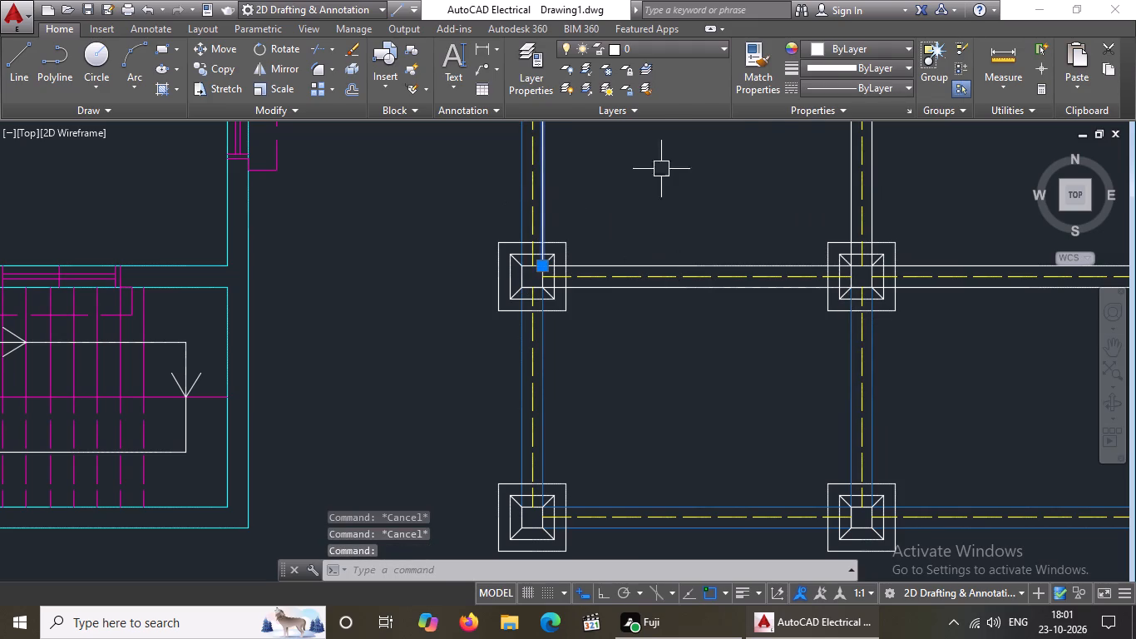
pyautogui.click(831, 51)
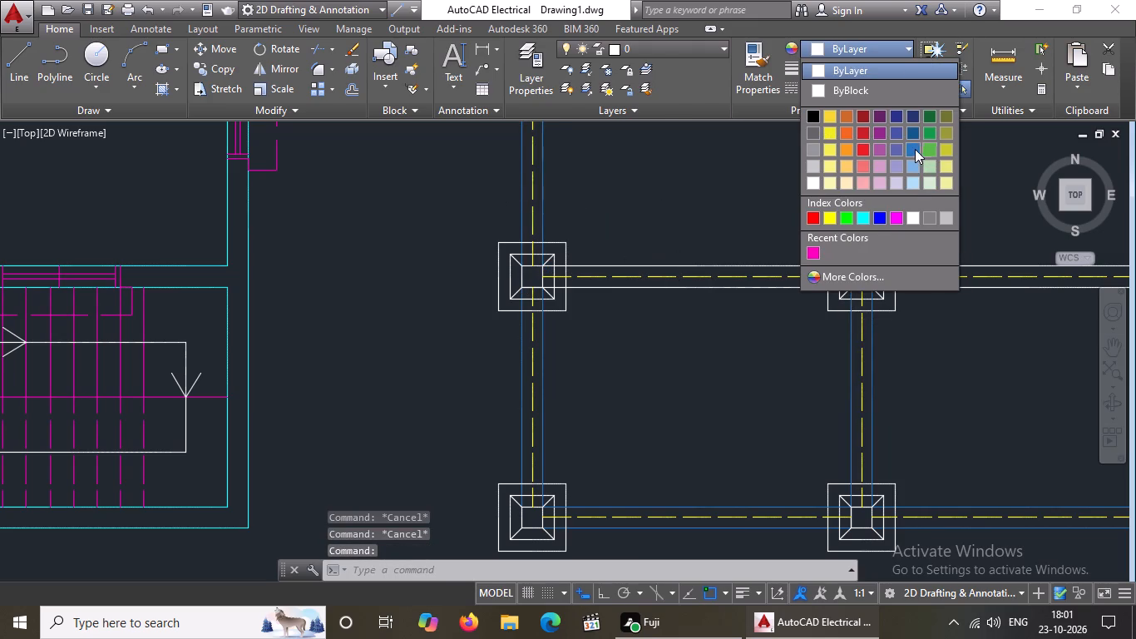
pyautogui.click(914, 148)
pyautogui.press('Escape')
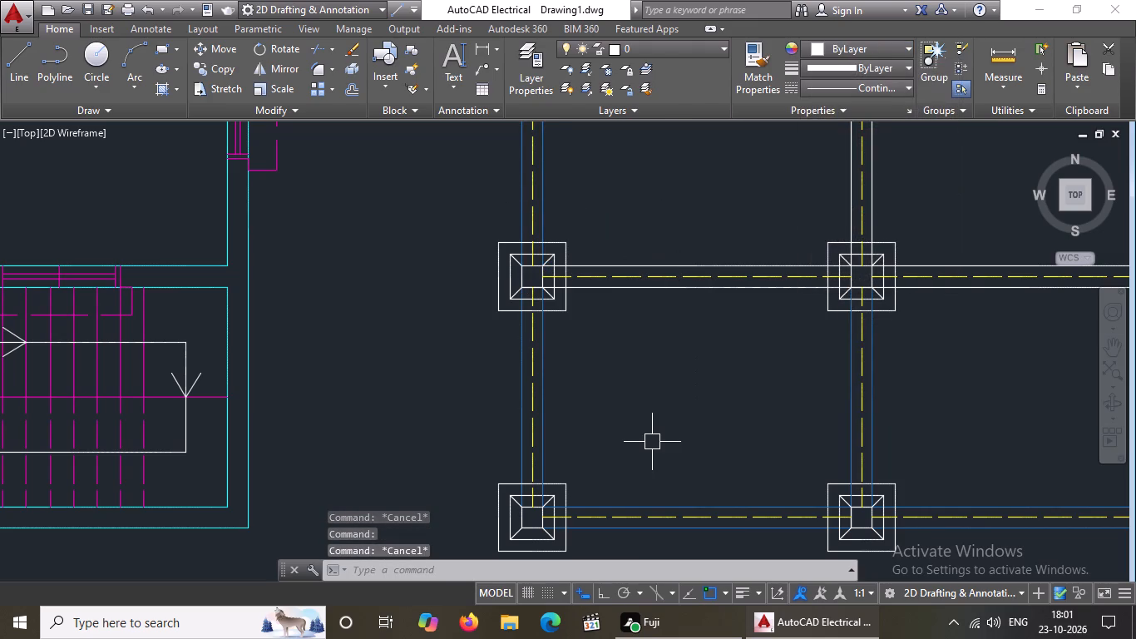
# Change the lower and upper lines of the second horizontal wall's left bay, above the bottom wall, to blue 39,118,187.
pyautogui.click(647, 285)
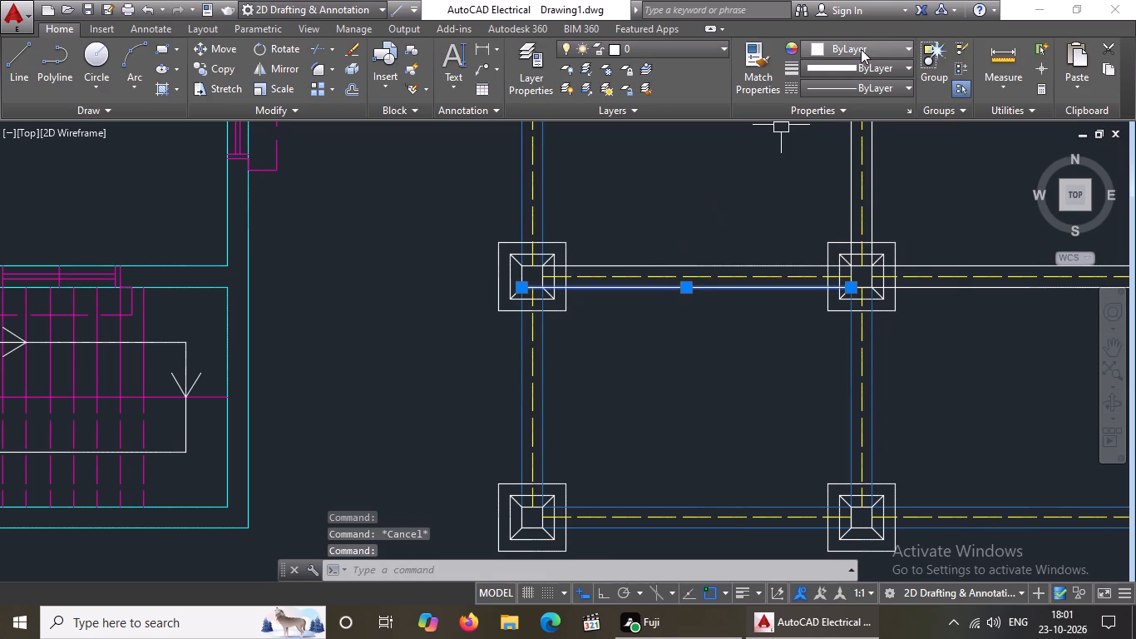
pyautogui.click(861, 49)
pyautogui.click(911, 148)
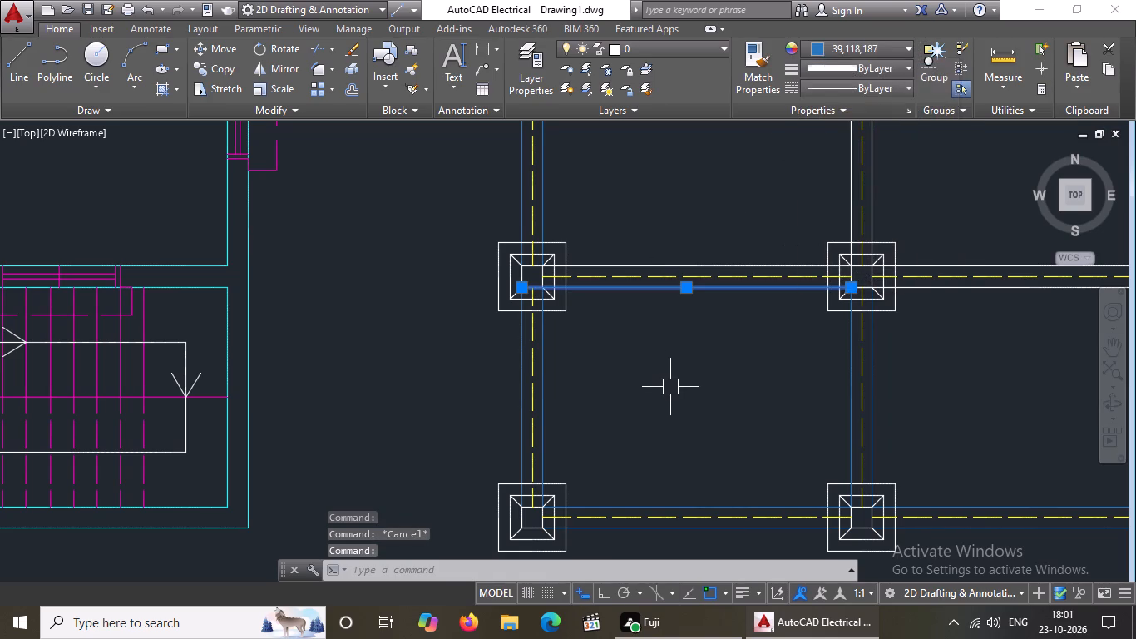
pyautogui.press('Escape')
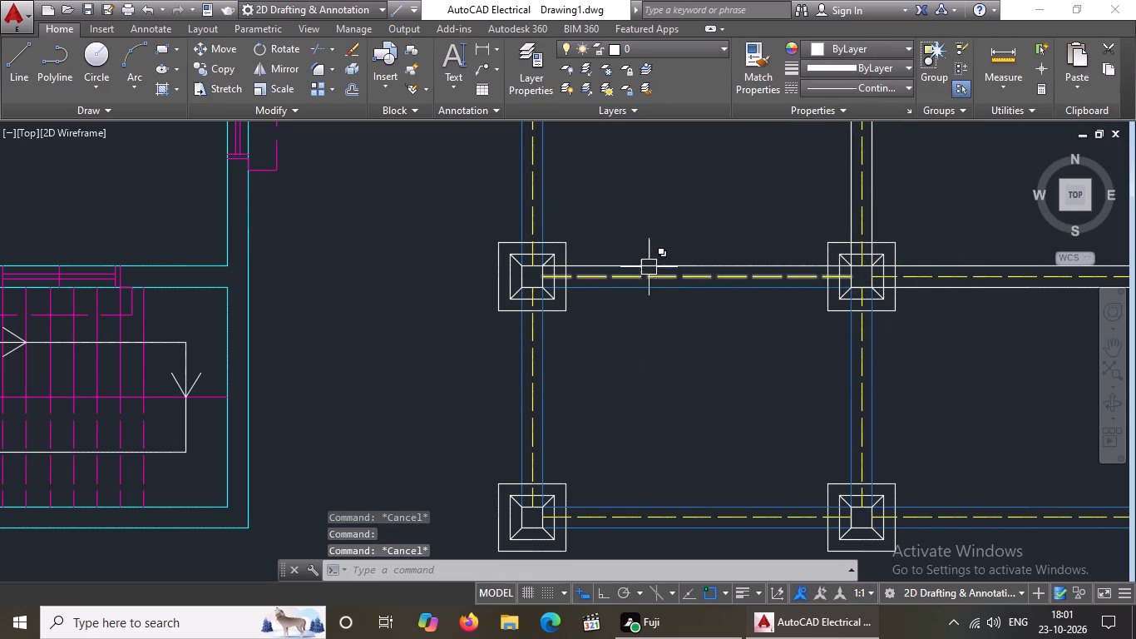
pyautogui.click(649, 265)
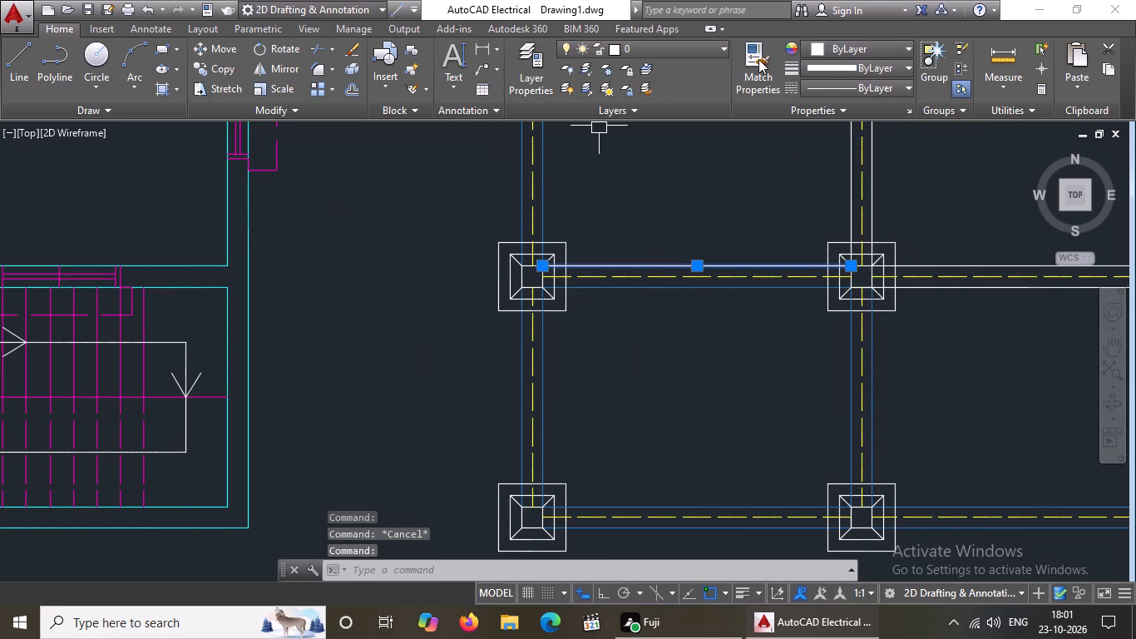
pyautogui.click(833, 44)
pyautogui.click(912, 151)
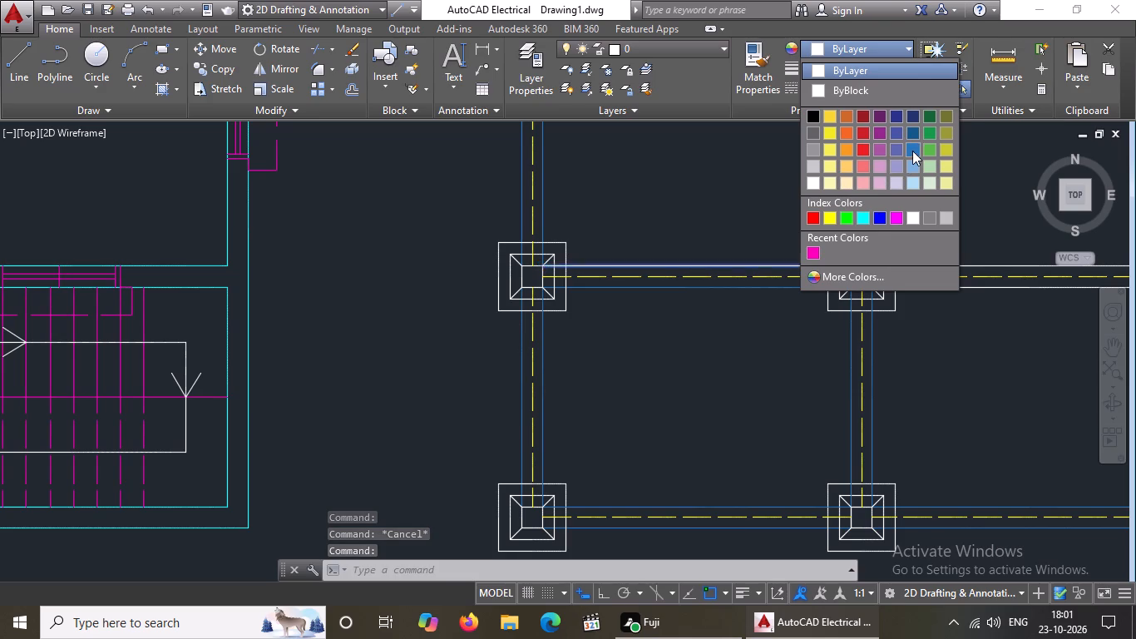
# Change the upper and lower lines of the second horizontal wall's right bay to blue 39,118,187.
pyautogui.press('Escape')
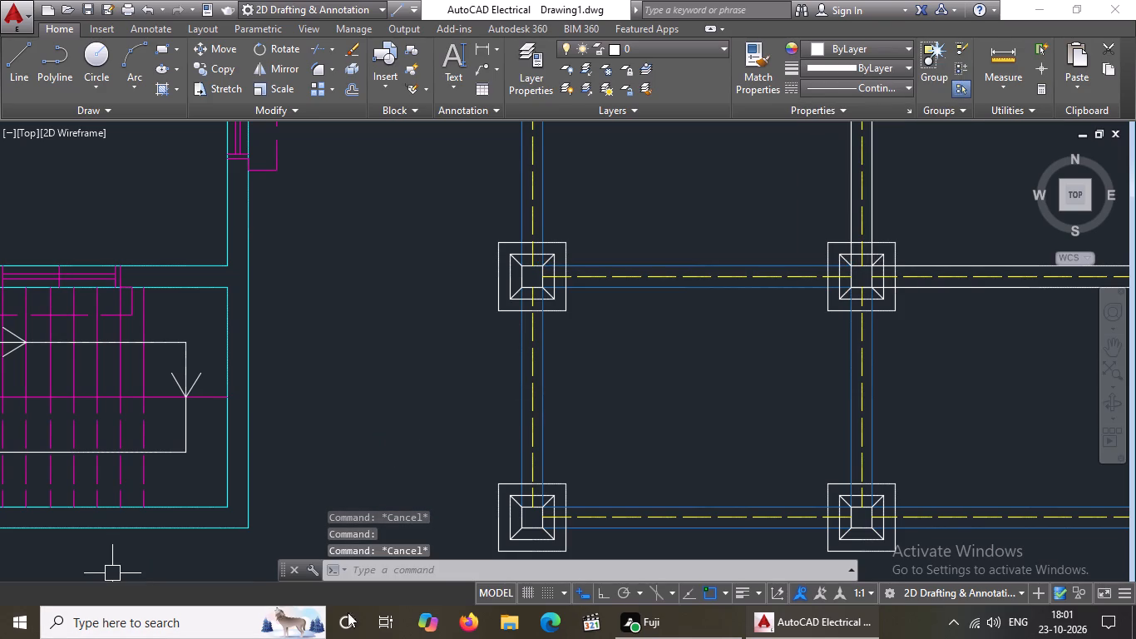
pyautogui.scroll(-2, 580, 435)
pyautogui.scroll(2, 750, 372)
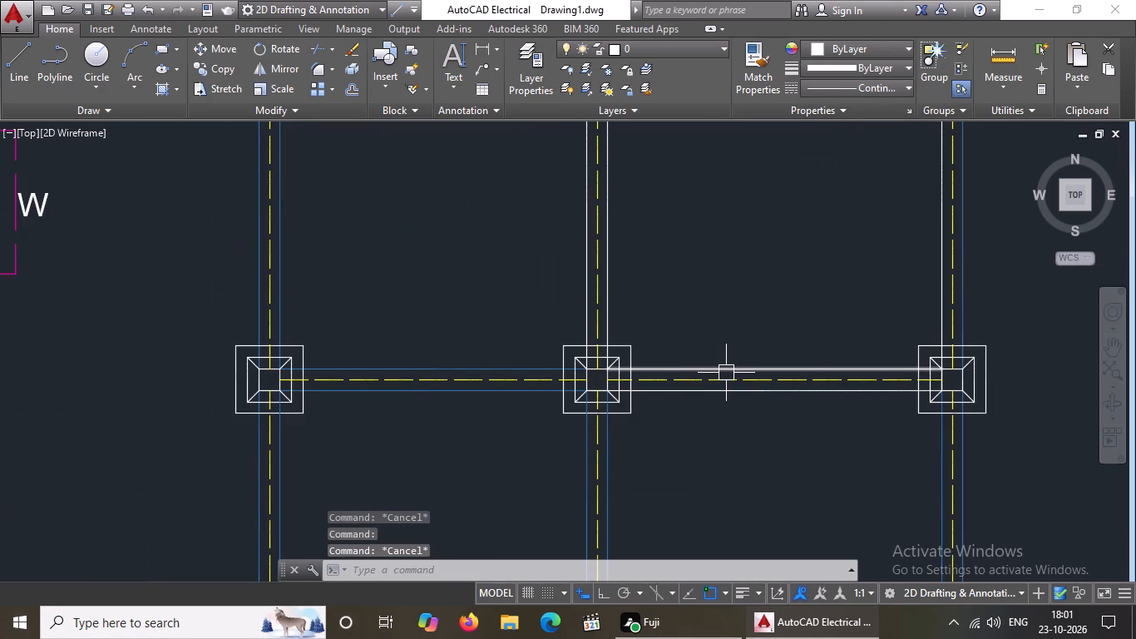
pyautogui.click(726, 373)
pyautogui.click(847, 46)
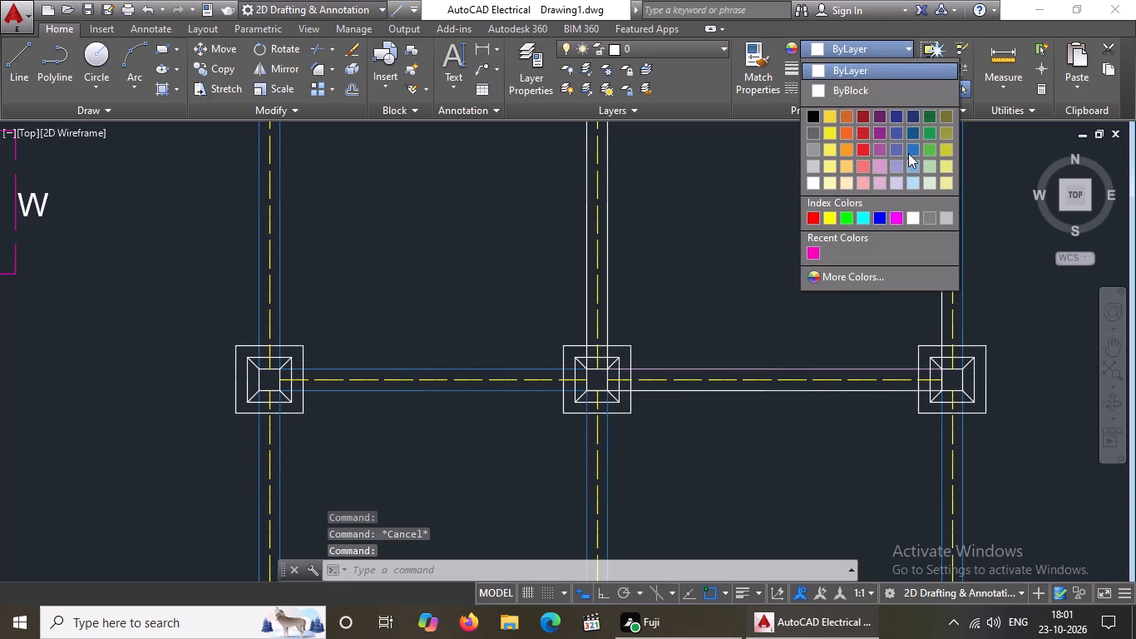
pyautogui.click(914, 151)
pyautogui.press('Escape')
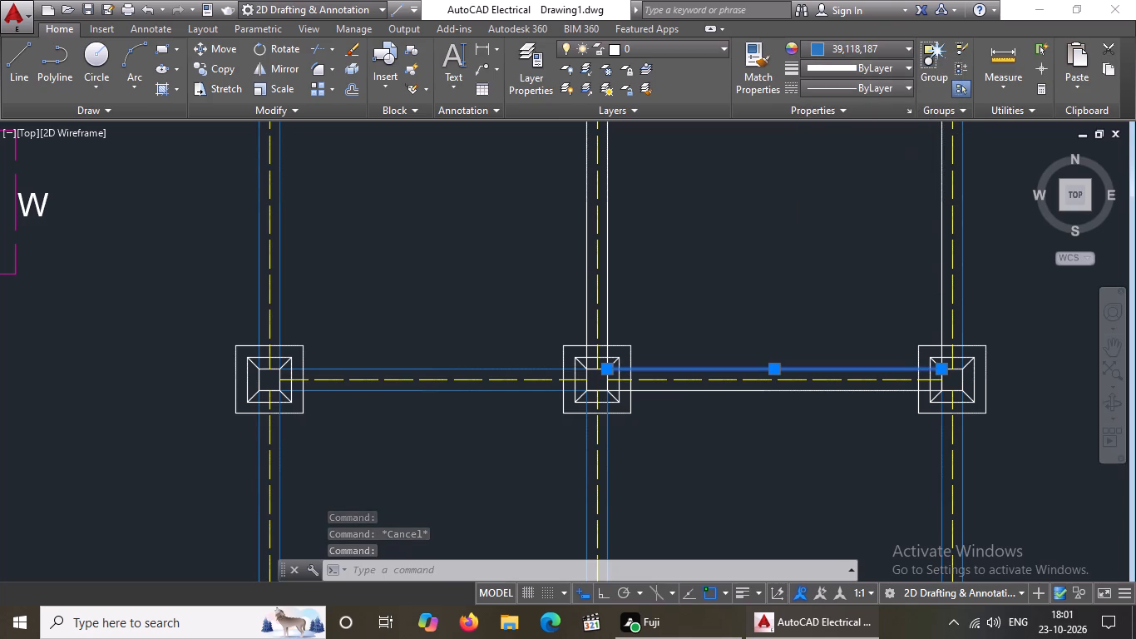
pyautogui.click(717, 387)
pyautogui.click(887, 47)
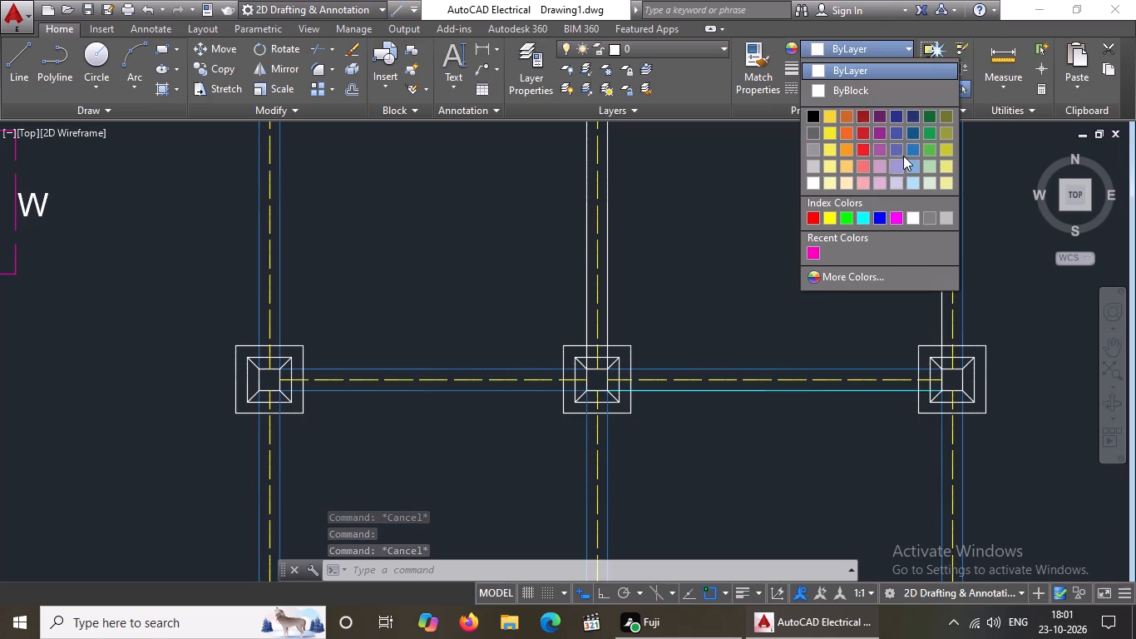
pyautogui.click(920, 149)
pyautogui.press('Escape')
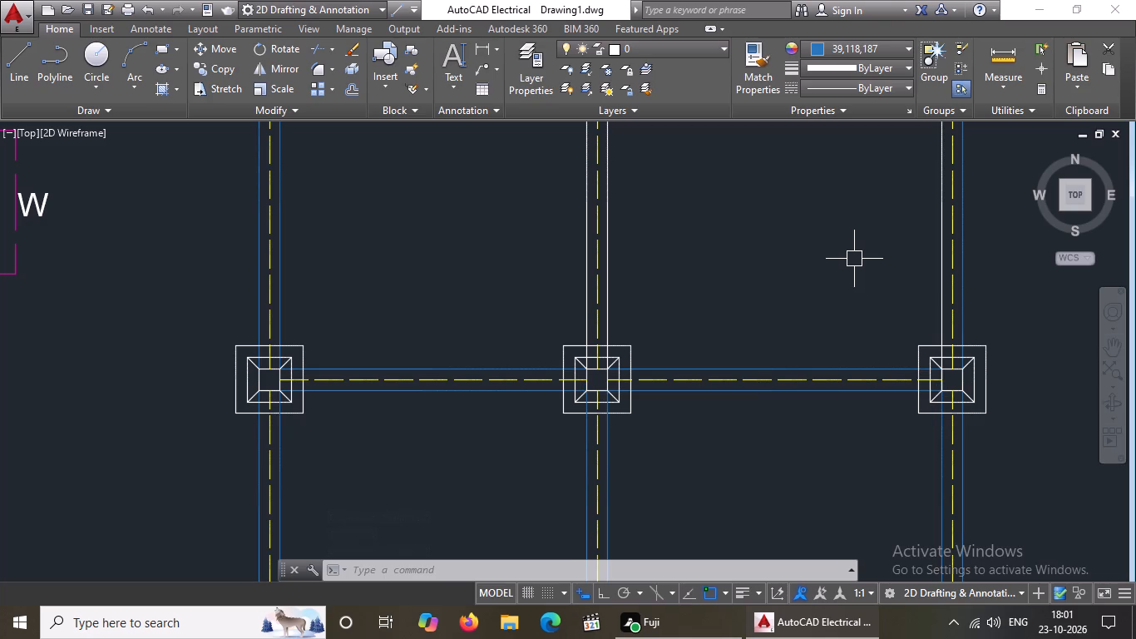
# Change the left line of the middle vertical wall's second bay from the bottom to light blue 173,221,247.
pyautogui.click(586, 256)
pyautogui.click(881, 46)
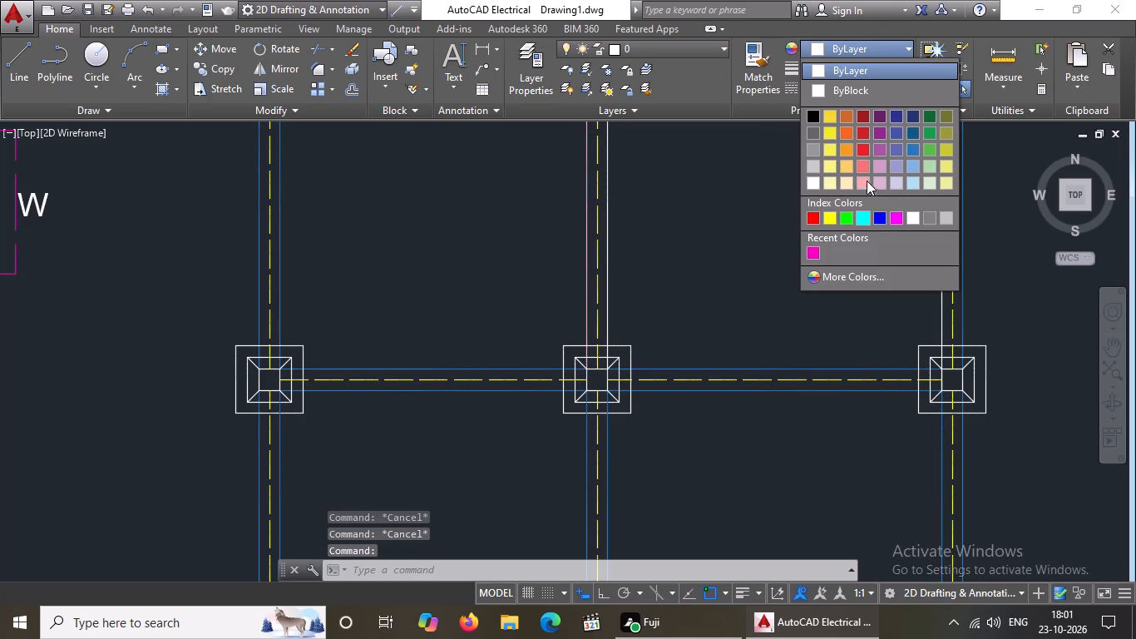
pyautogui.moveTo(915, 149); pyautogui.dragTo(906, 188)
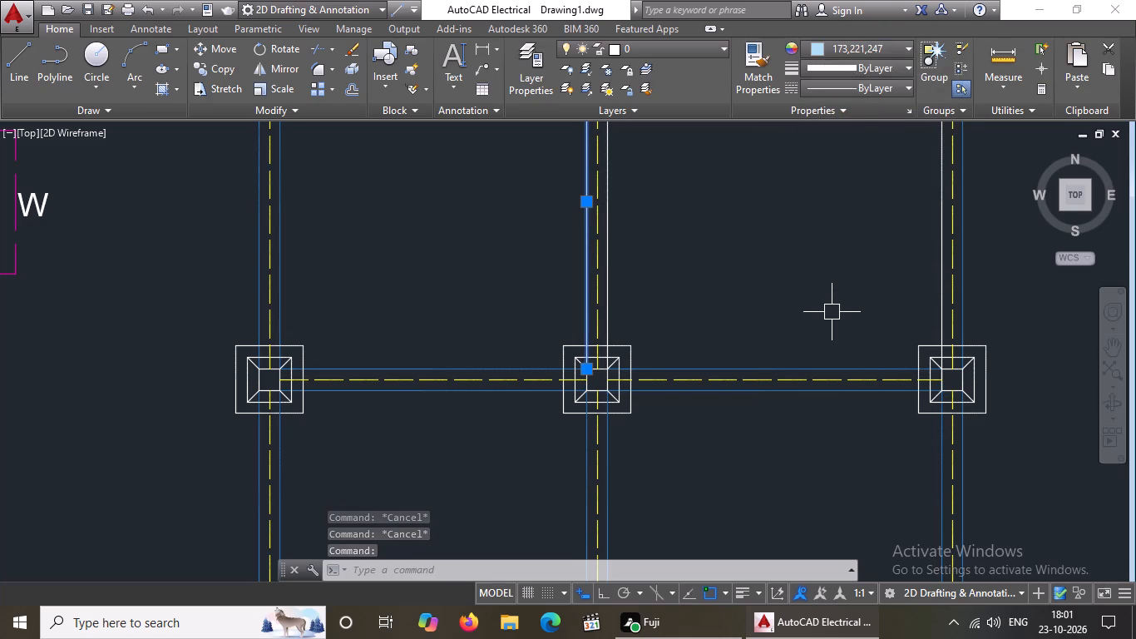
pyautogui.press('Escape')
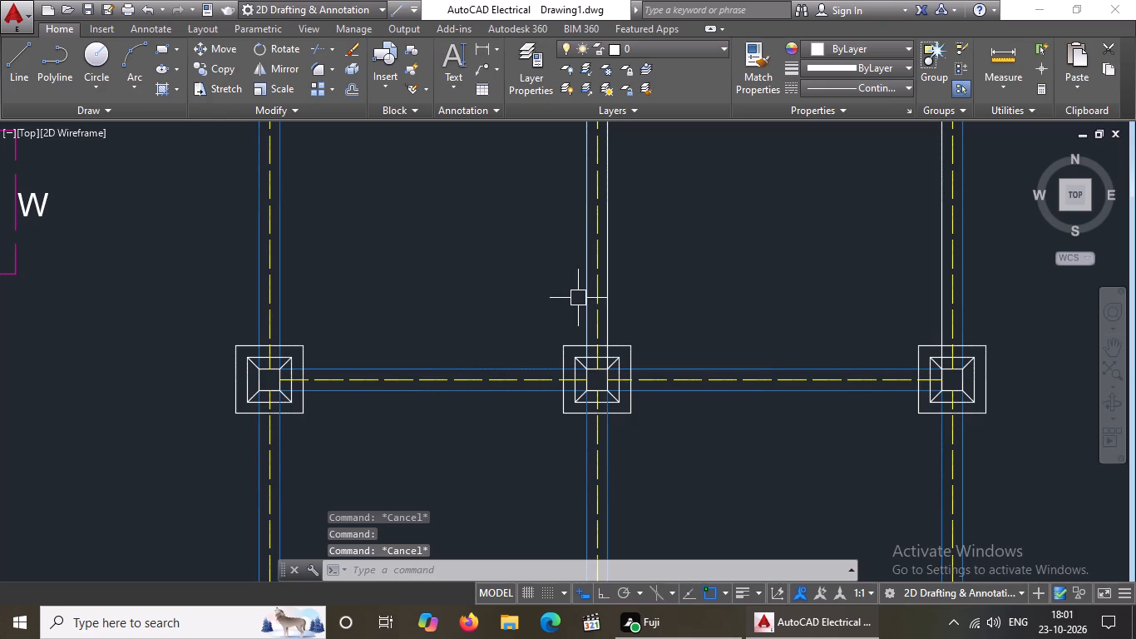
# Set the left and right lines of the middle vertical wall's second bay from the bottom to blue 39,118,187.
pyautogui.click(581, 293)
pyautogui.click(862, 43)
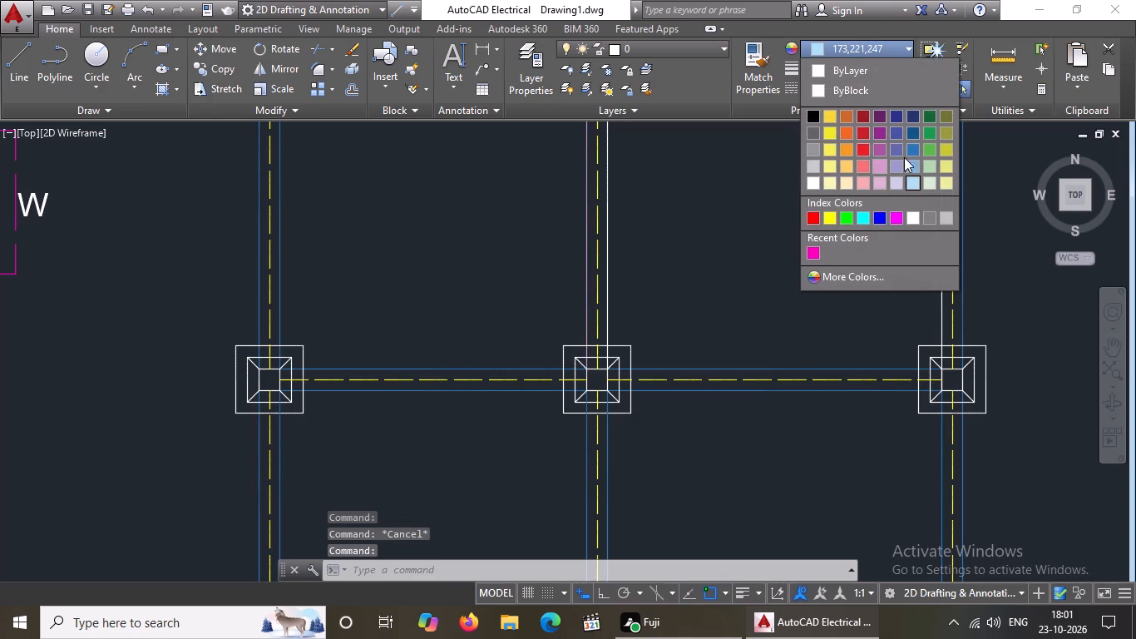
pyautogui.click(912, 146)
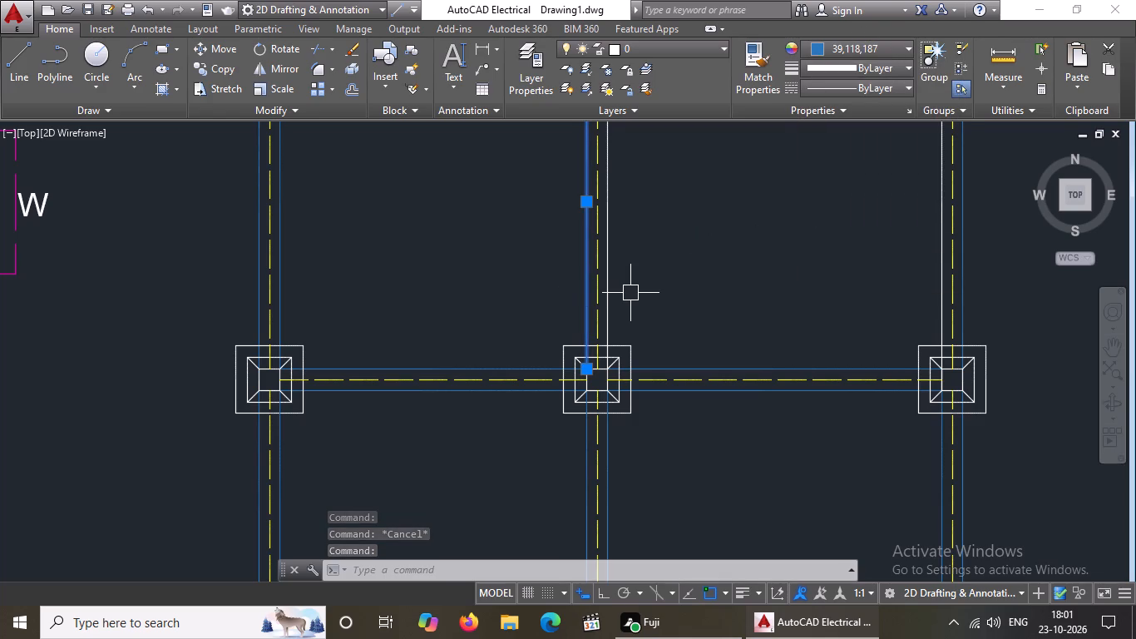
pyautogui.press('Escape')
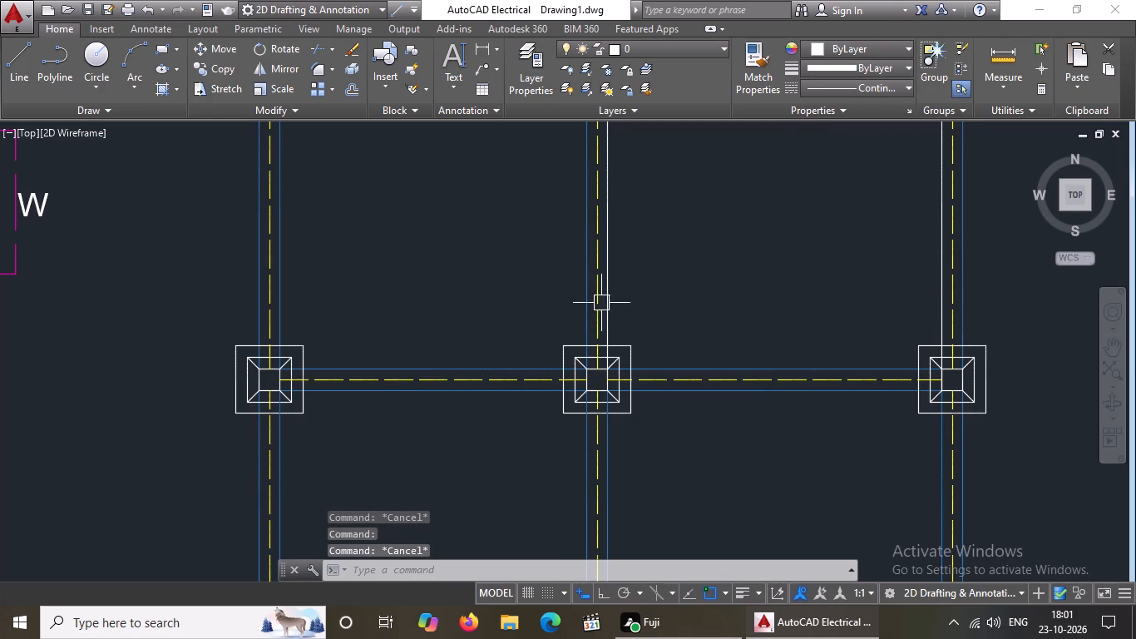
pyautogui.click(604, 304)
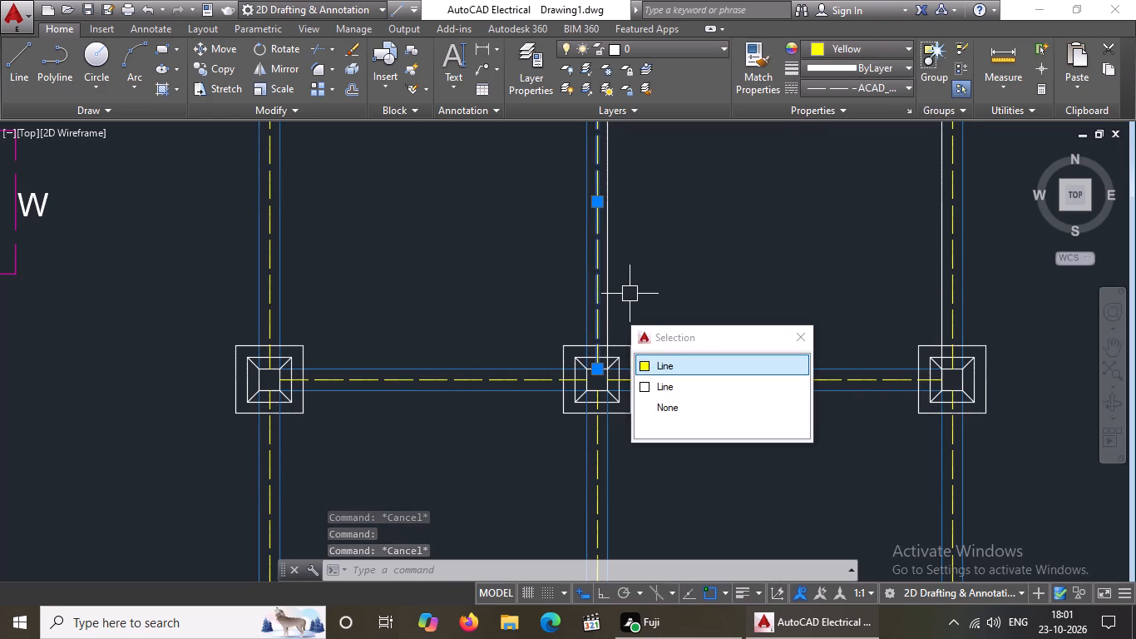
pyautogui.press('Escape')
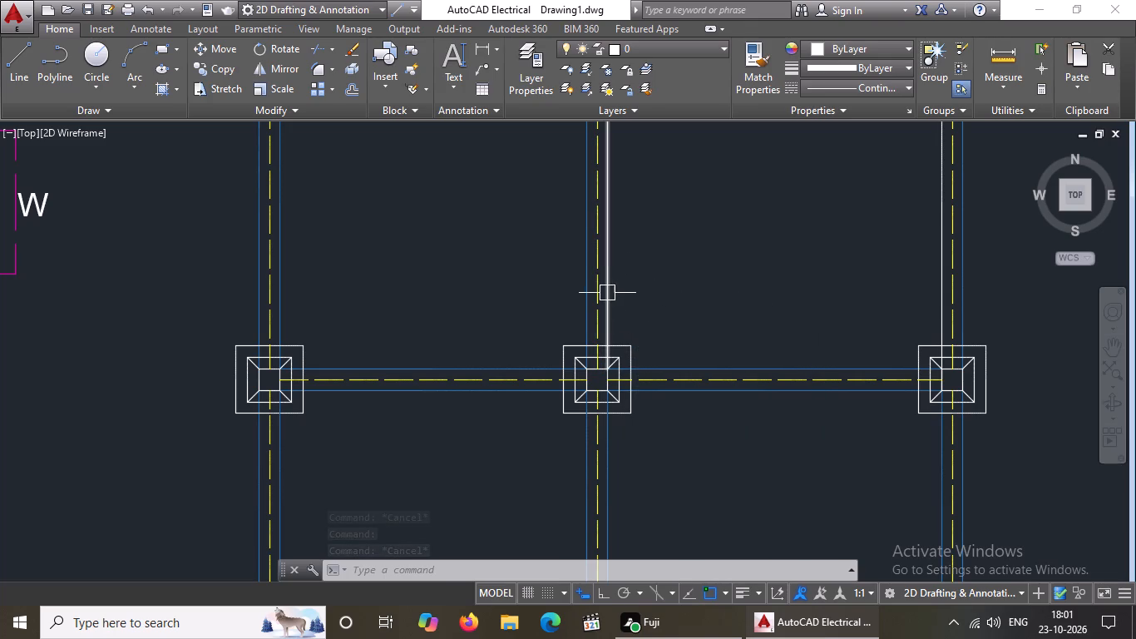
pyautogui.click(607, 294)
pyautogui.click(847, 54)
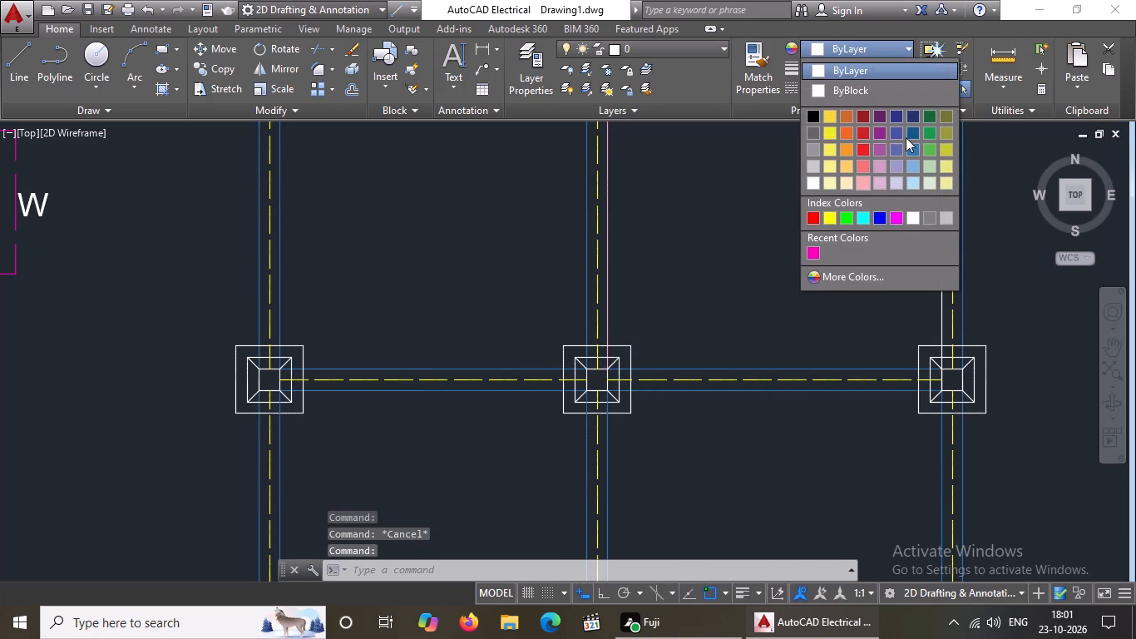
pyautogui.click(913, 151)
pyautogui.press('Escape')
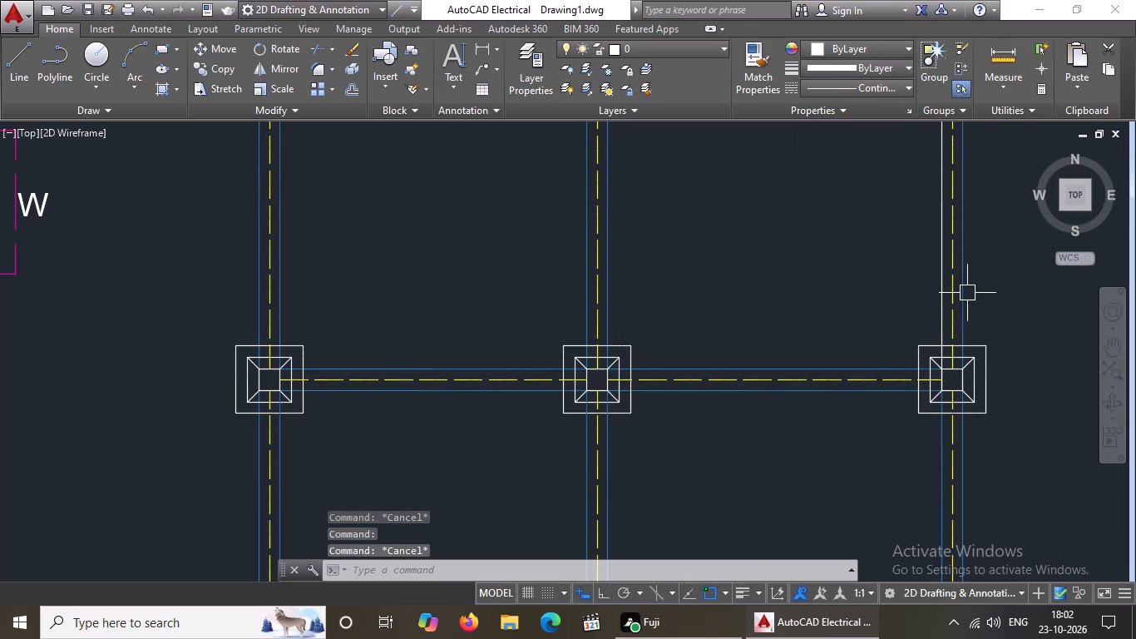
# Change the inner line of the right wall's second bay from the bottom to blue 39,118,187.
pyautogui.click(943, 288)
pyautogui.click(850, 48)
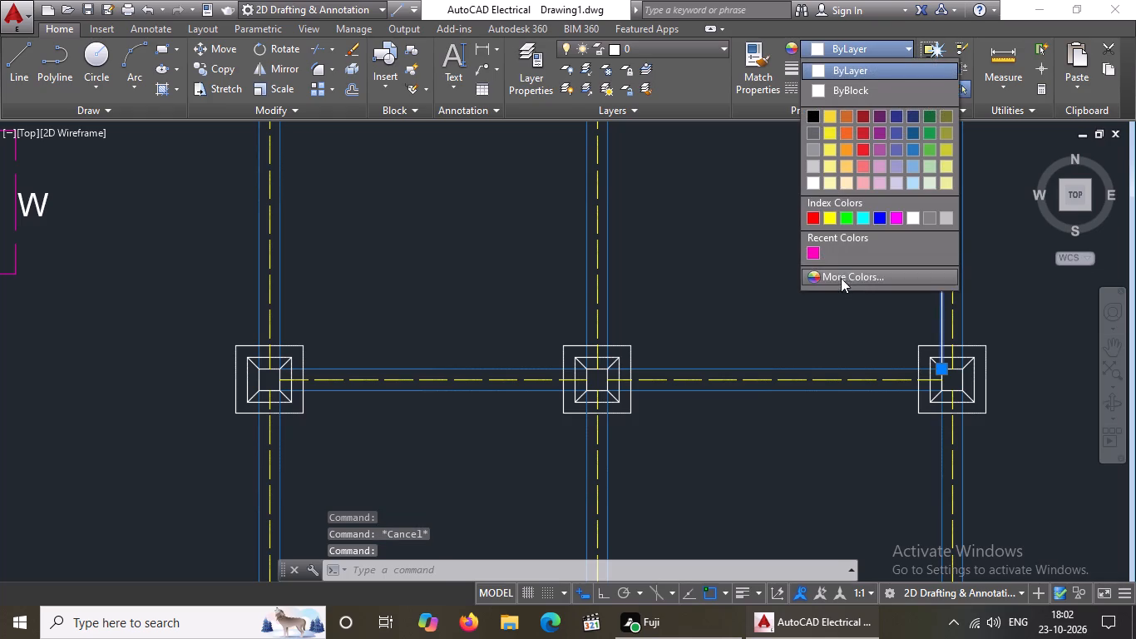
pyautogui.click(908, 146)
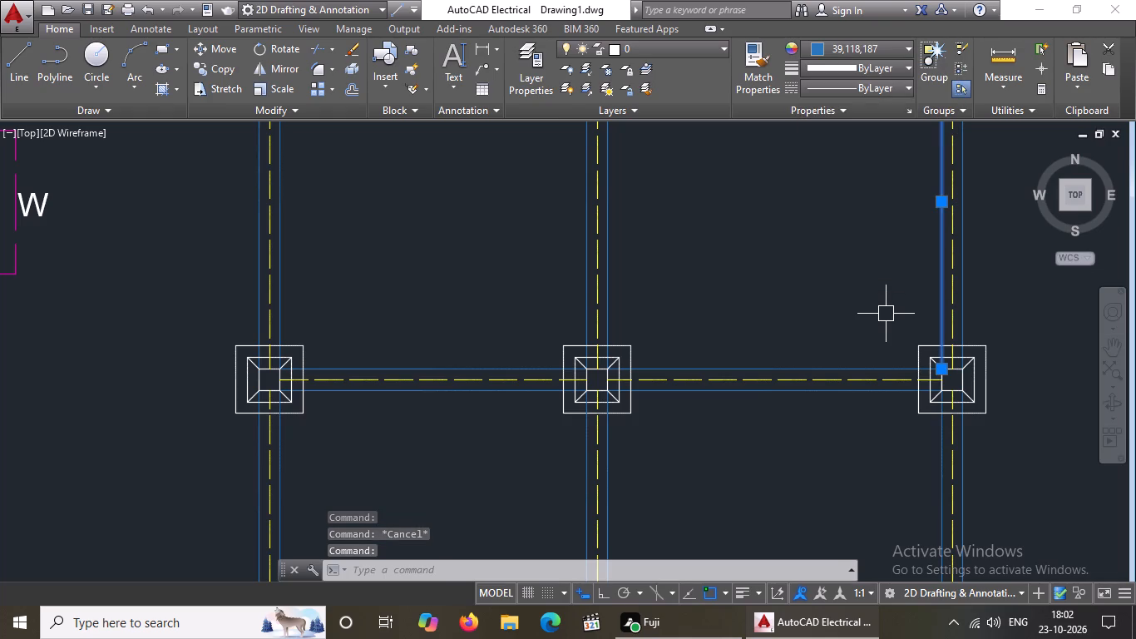
pyautogui.press('Escape')
# Change both lines of the left wall in the third bay from the bottom to blue 39,118,187.
pyautogui.scroll(-3, 854, 290)
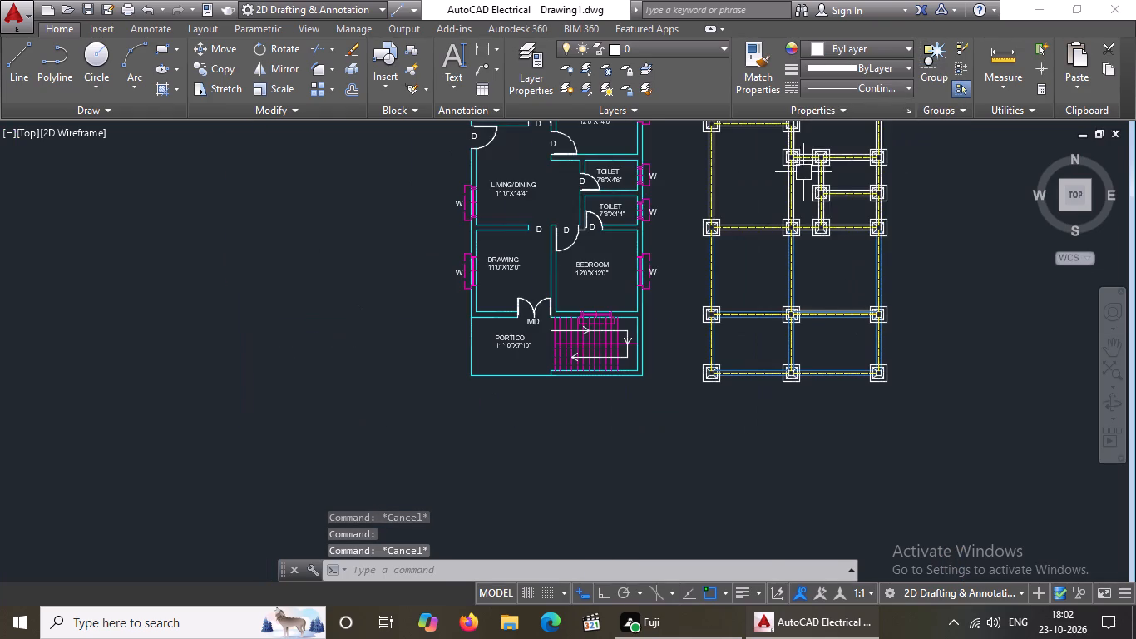
pyautogui.scroll(2, 803, 171)
pyautogui.scroll(2, 565, 222)
pyautogui.click(549, 239)
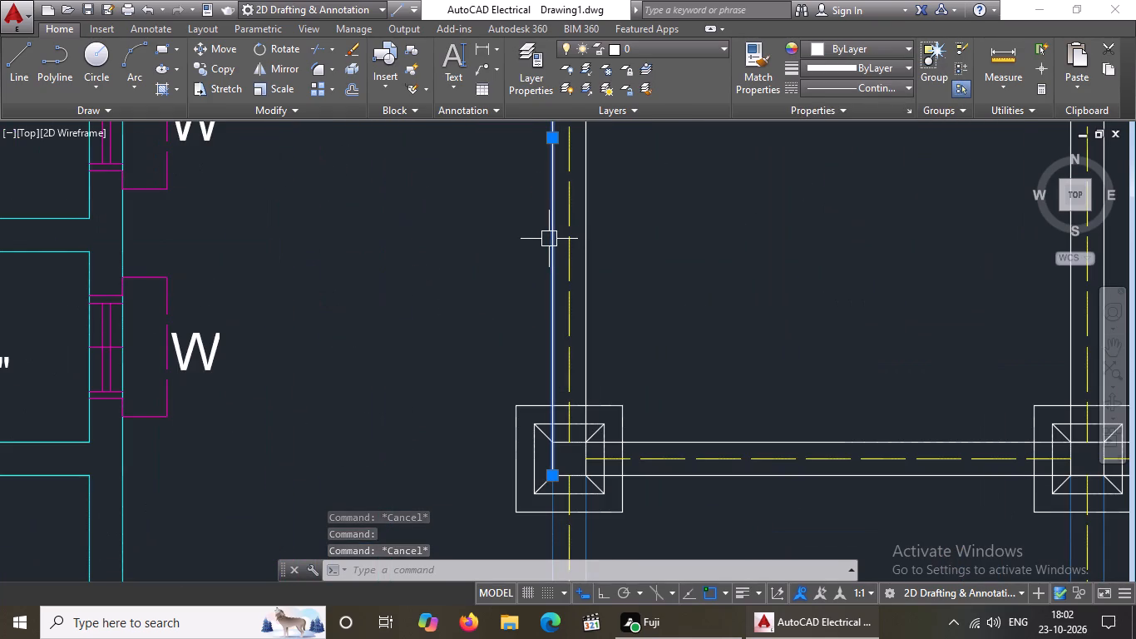
pyautogui.click(873, 44)
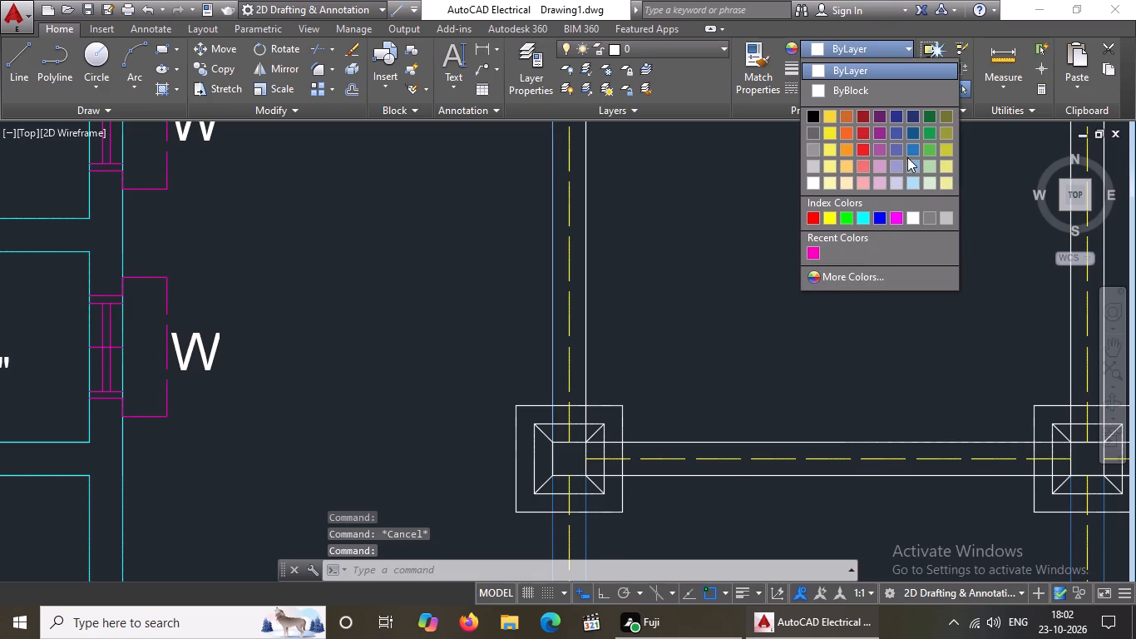
pyautogui.click(909, 146)
pyautogui.press('Escape')
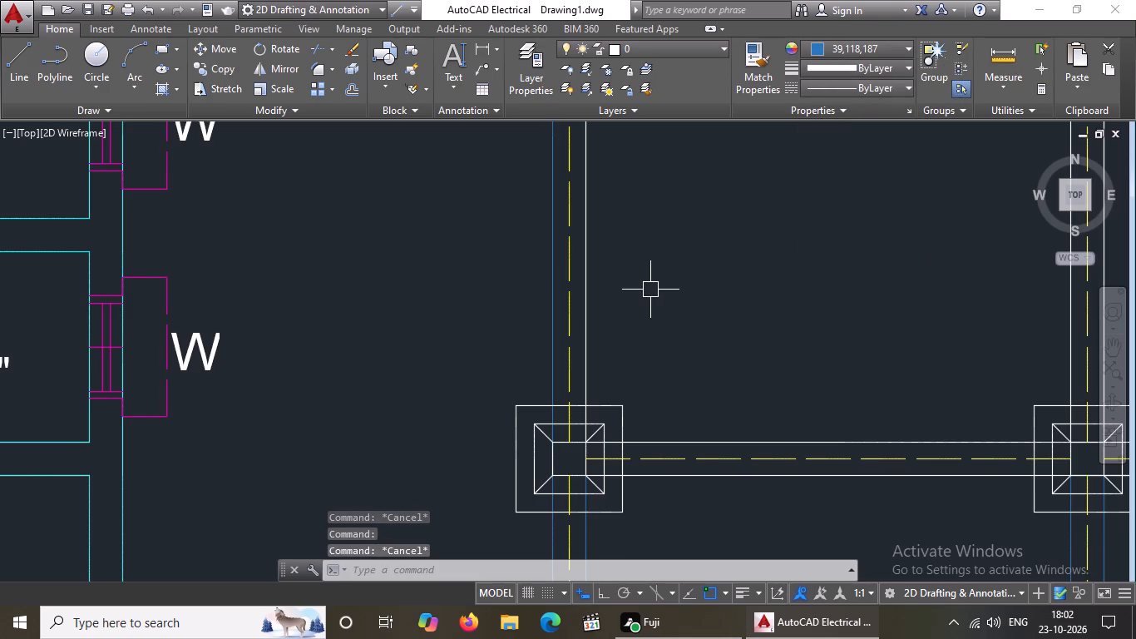
pyautogui.click(587, 270)
pyautogui.click(907, 45)
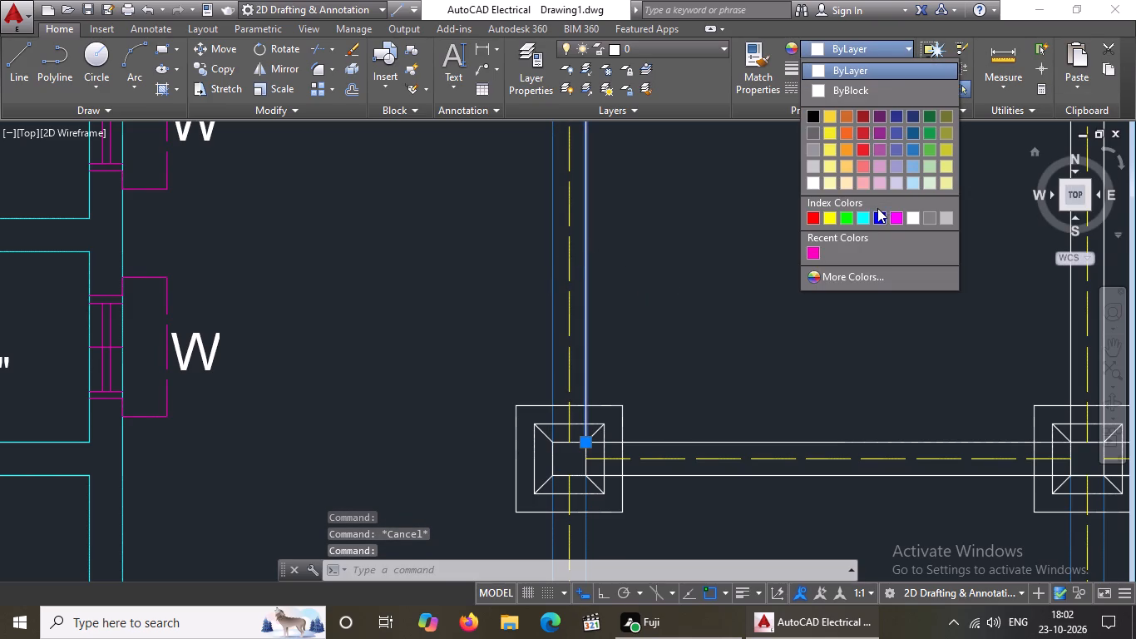
pyautogui.click(912, 145)
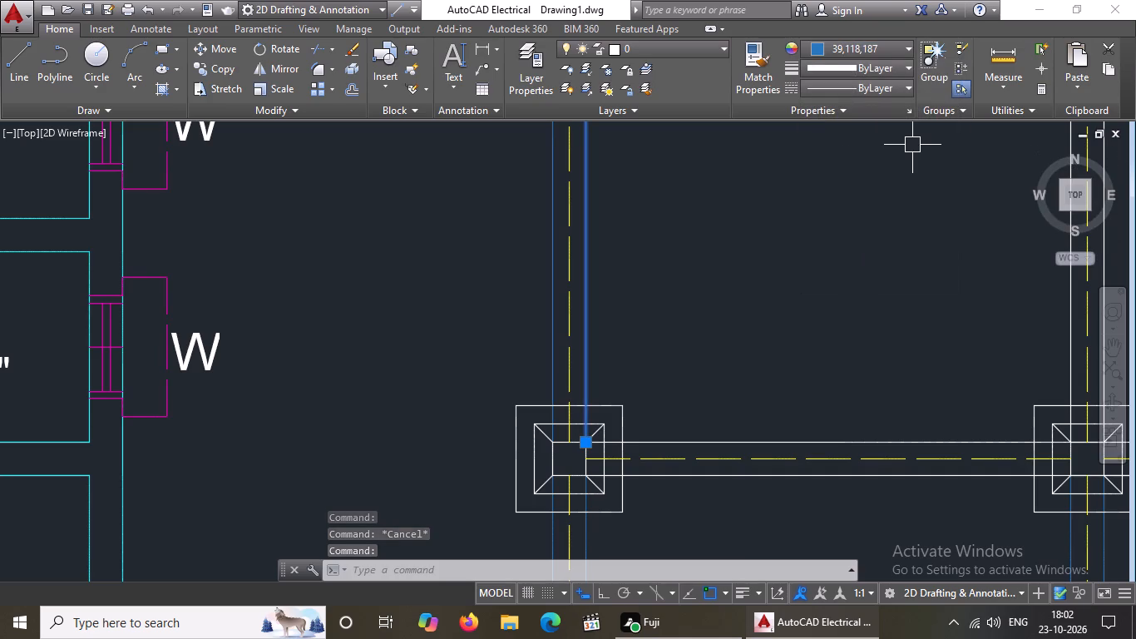
pyautogui.press('Escape')
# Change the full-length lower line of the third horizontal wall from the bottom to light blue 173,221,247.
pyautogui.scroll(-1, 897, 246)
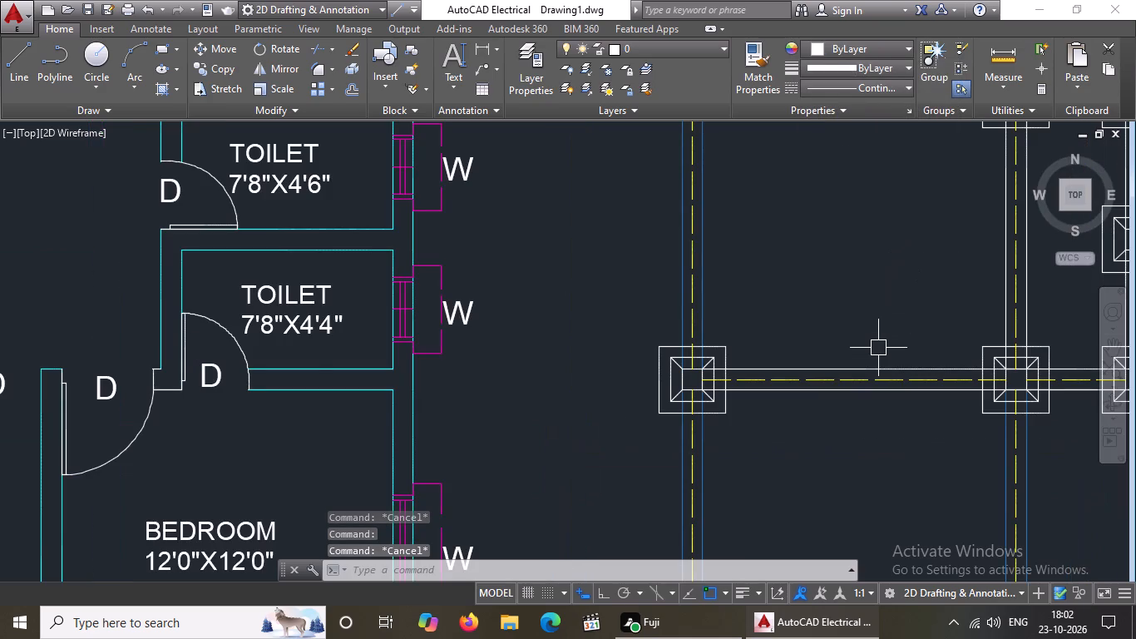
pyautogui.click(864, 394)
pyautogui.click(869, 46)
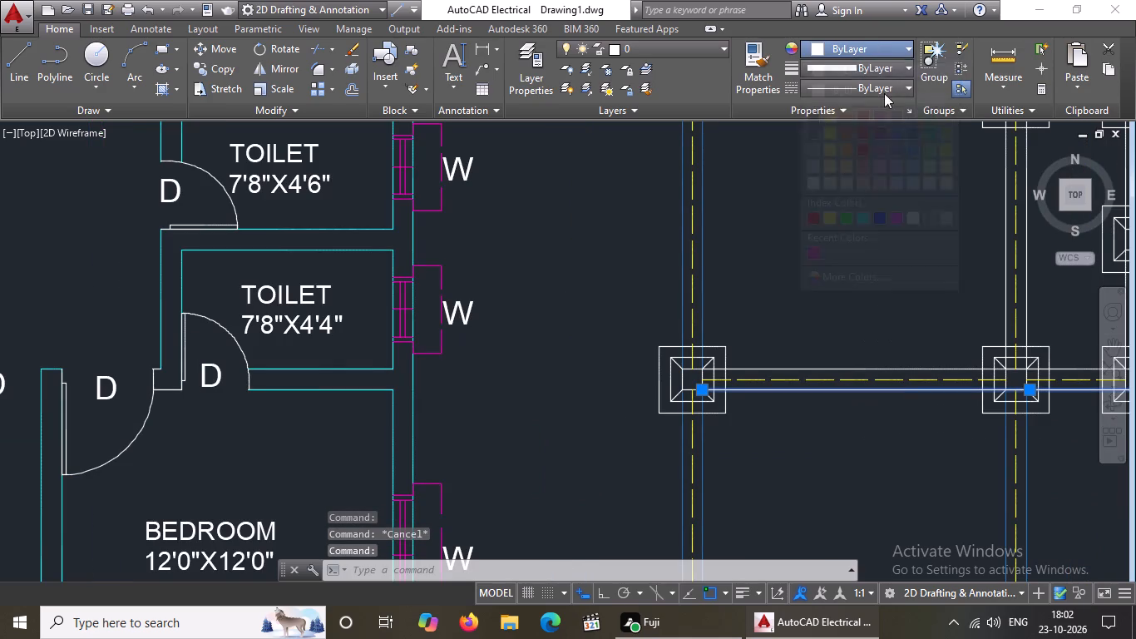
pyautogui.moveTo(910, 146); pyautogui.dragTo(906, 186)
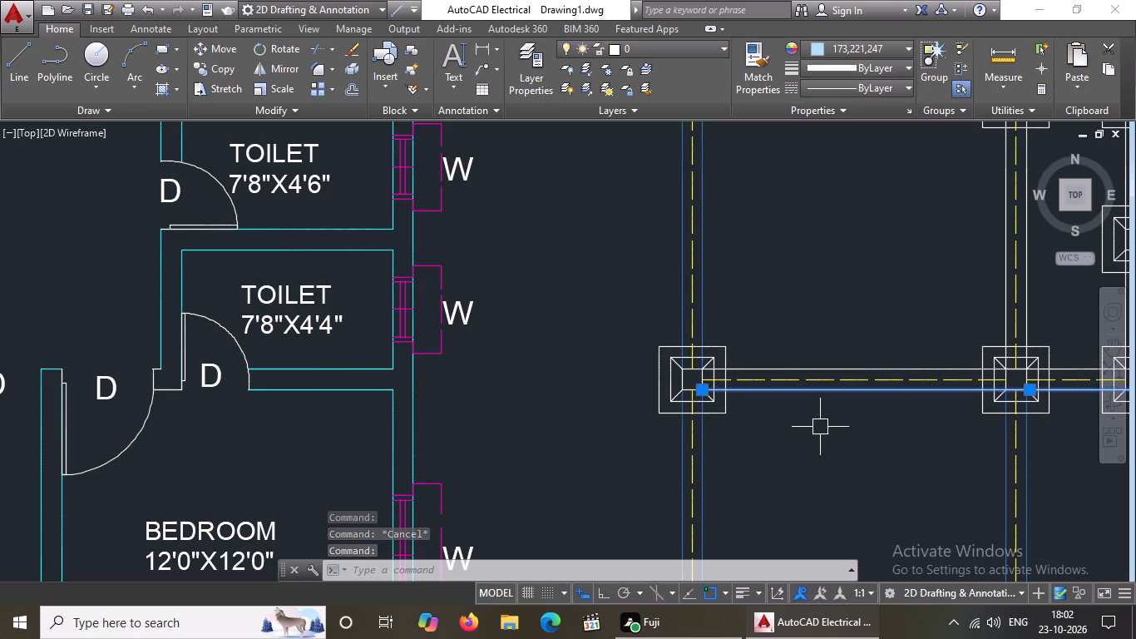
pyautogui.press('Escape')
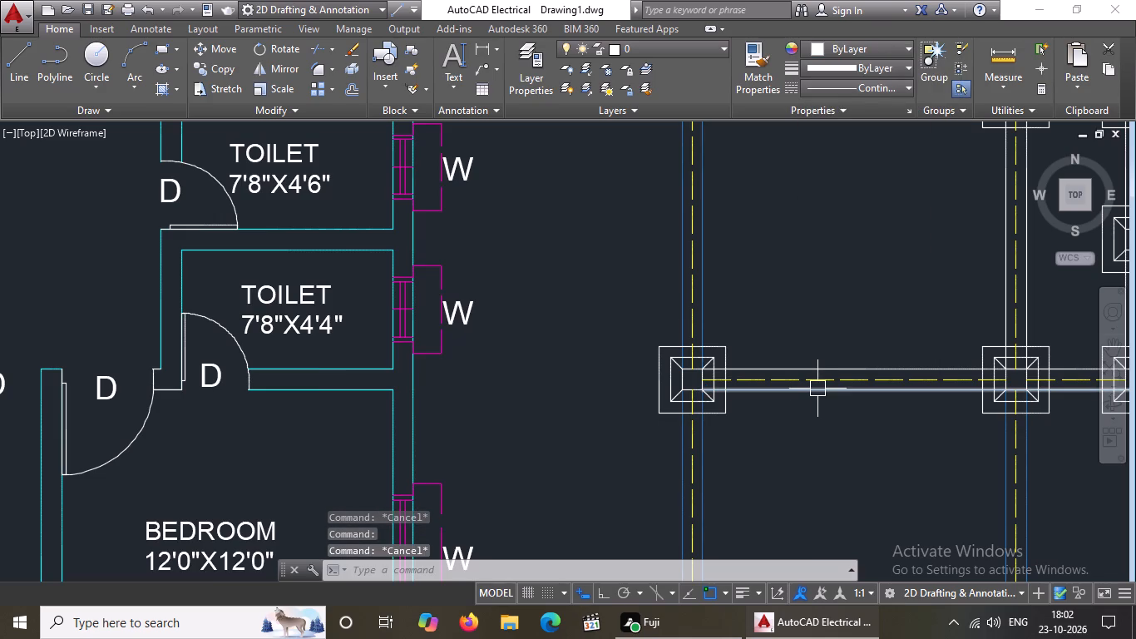
# Set the third horizontal wall's full-length lower line and its left bay's upper line to blue 39,118,187.
pyautogui.click(817, 388)
pyautogui.click(868, 43)
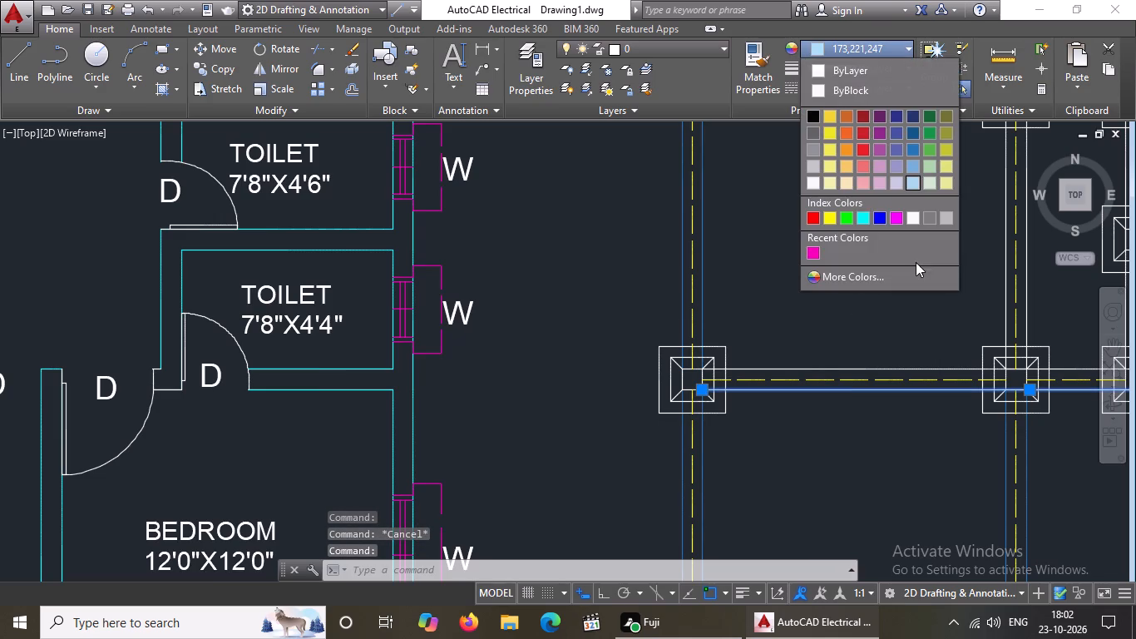
pyautogui.click(916, 143)
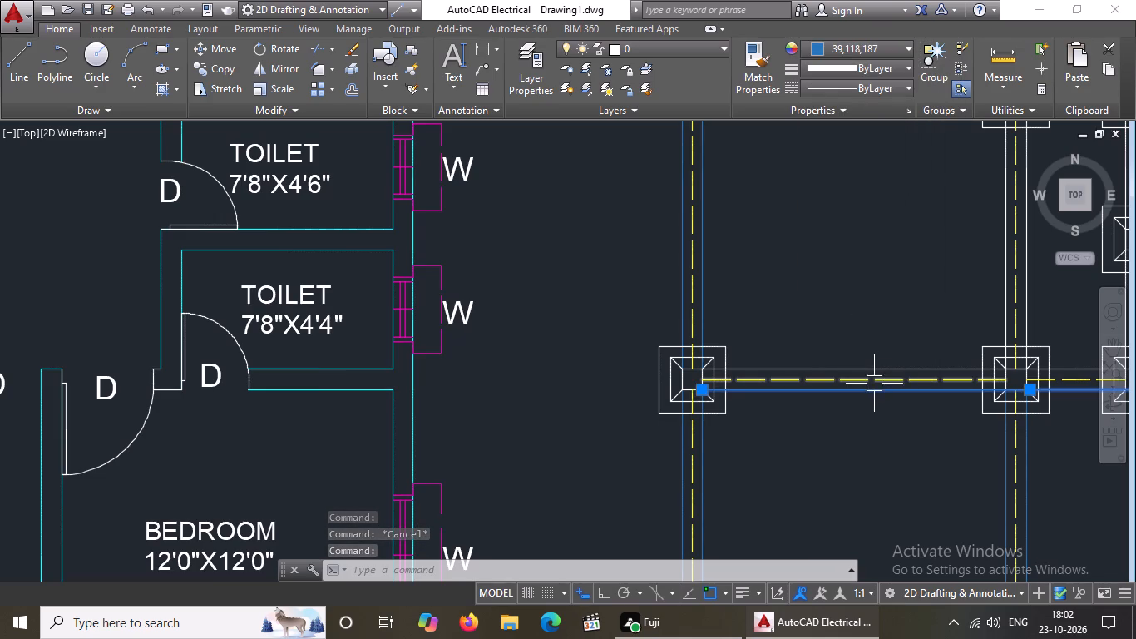
pyautogui.click(876, 373)
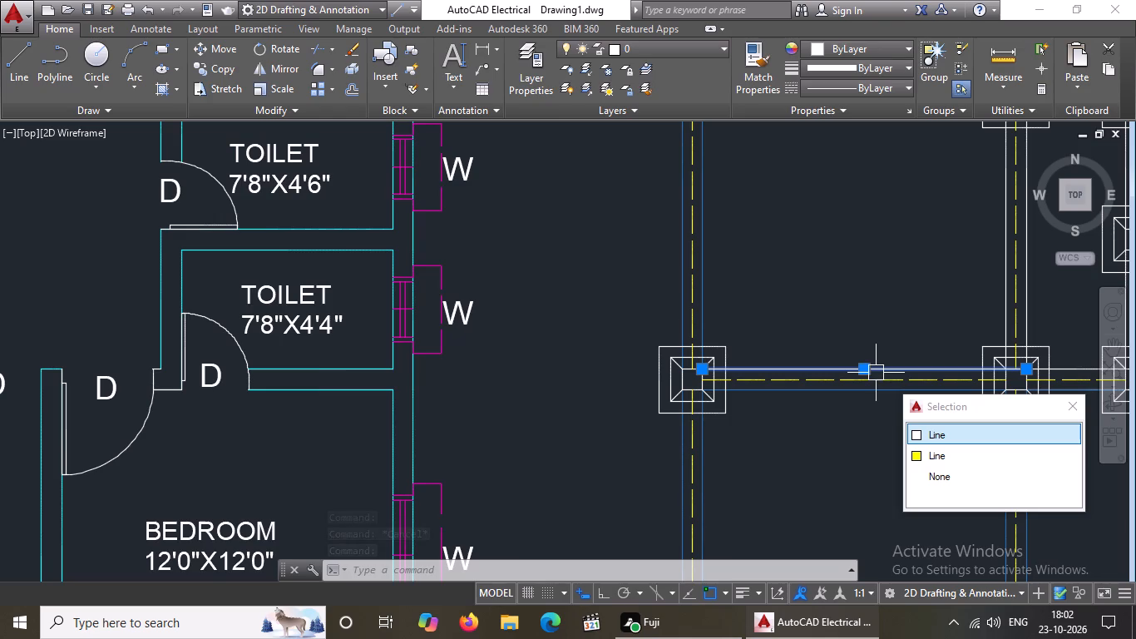
pyautogui.click(868, 45)
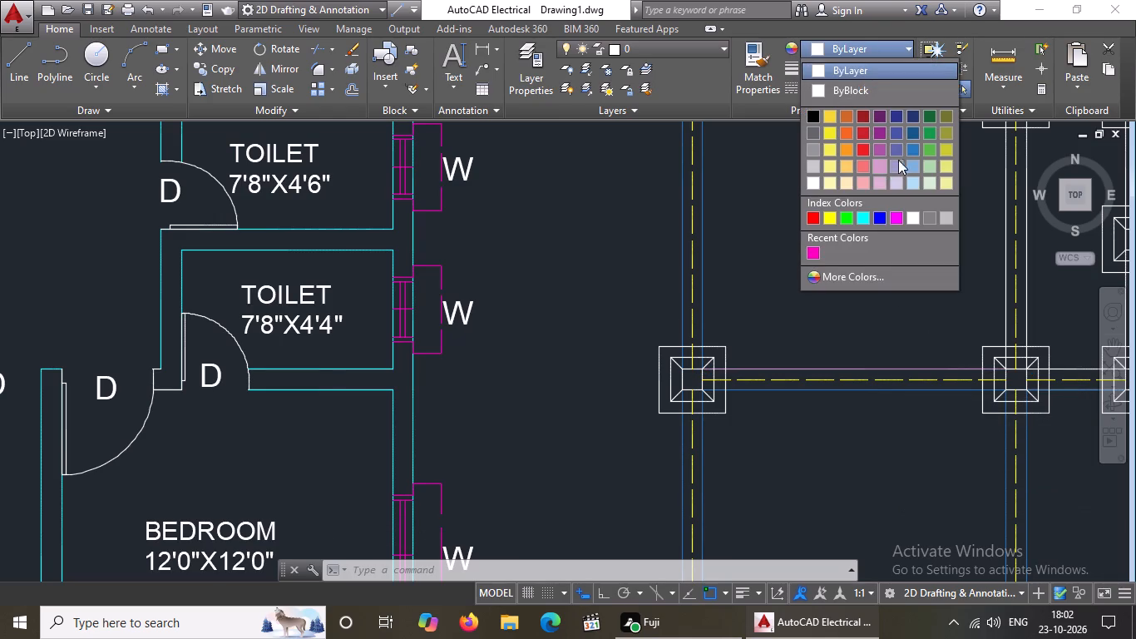
pyautogui.click(911, 142)
pyautogui.press('Escape')
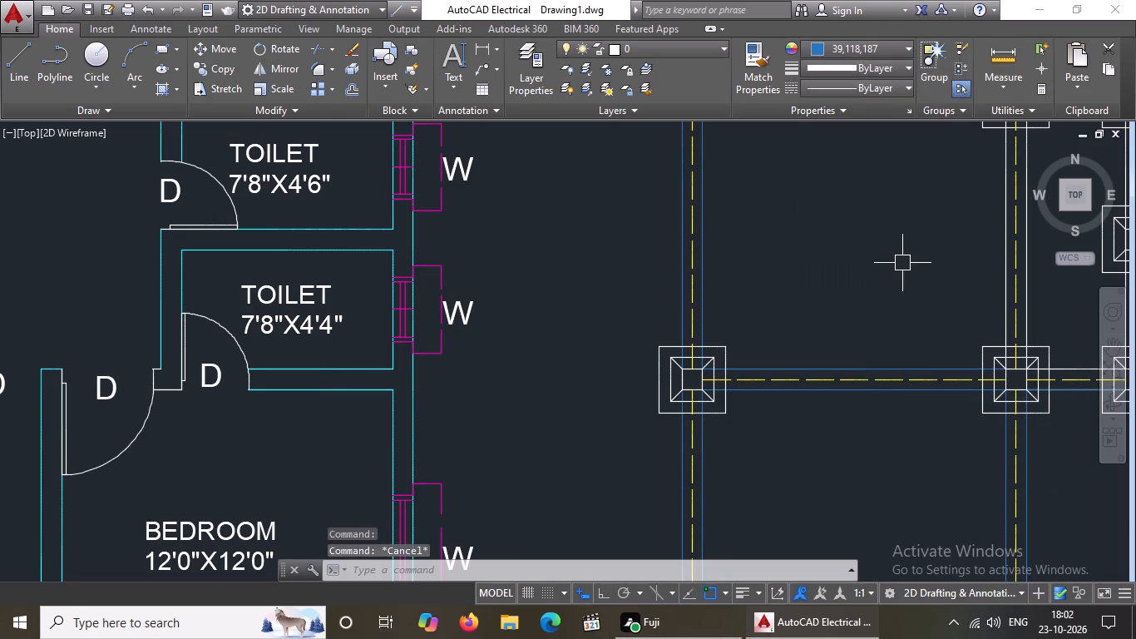
# Change the third horizontal wall's upper line between its two middle junctions to blue 39,118,187.
pyautogui.scroll(-4, 872, 364)
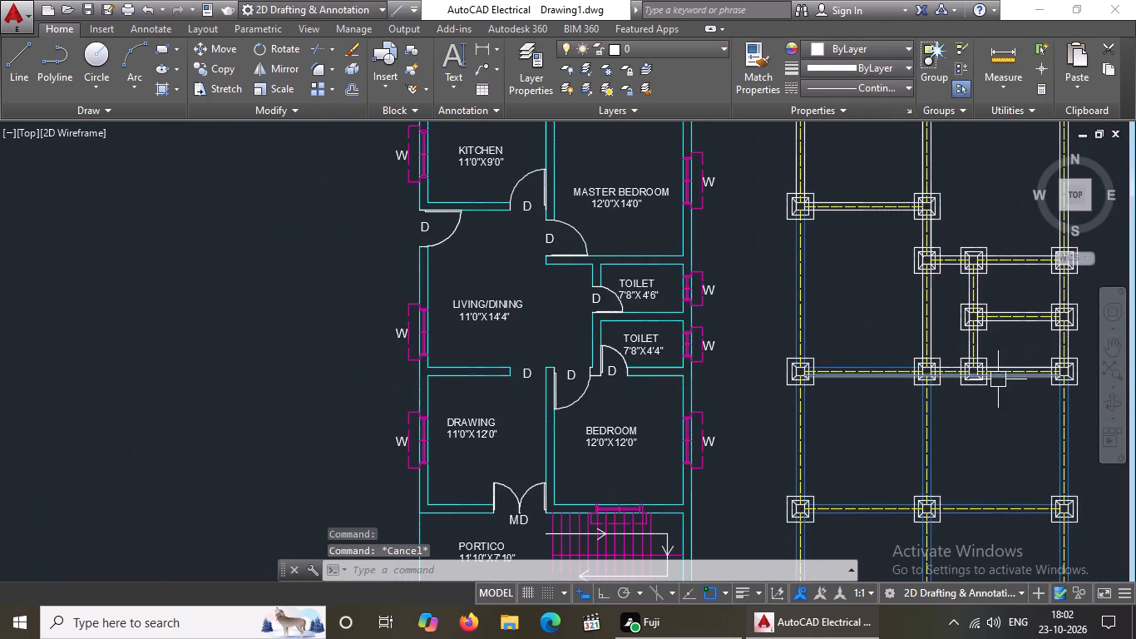
pyautogui.moveTo(978, 382); pyautogui.dragTo(742, 425, button='middle')
pyautogui.scroll(5, 719, 428)
pyautogui.click(690, 389)
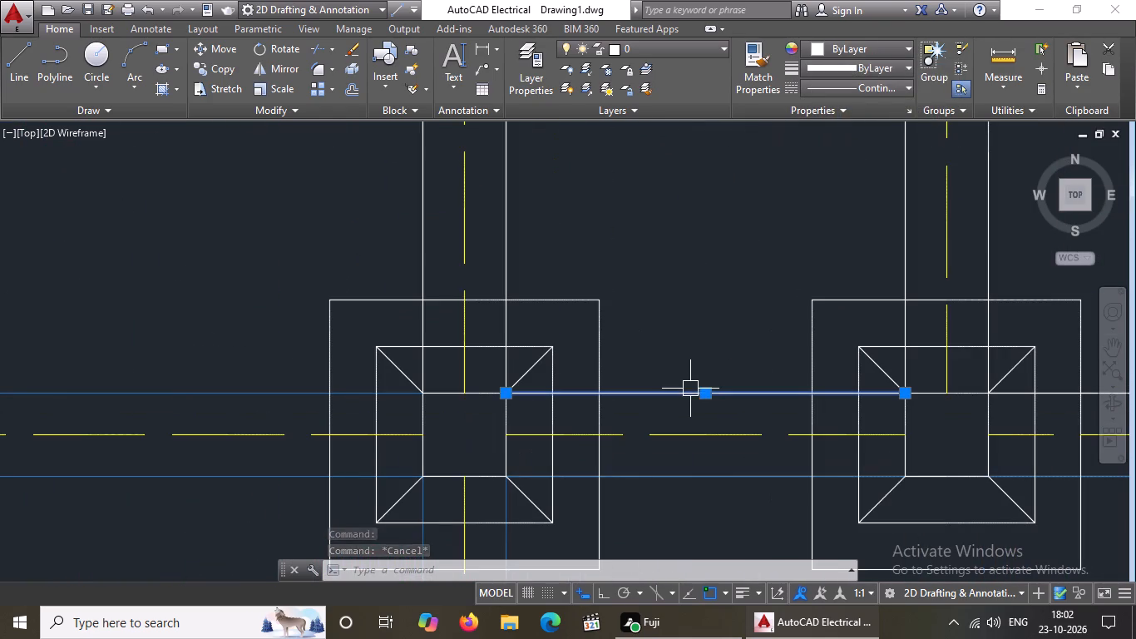
pyautogui.click(825, 47)
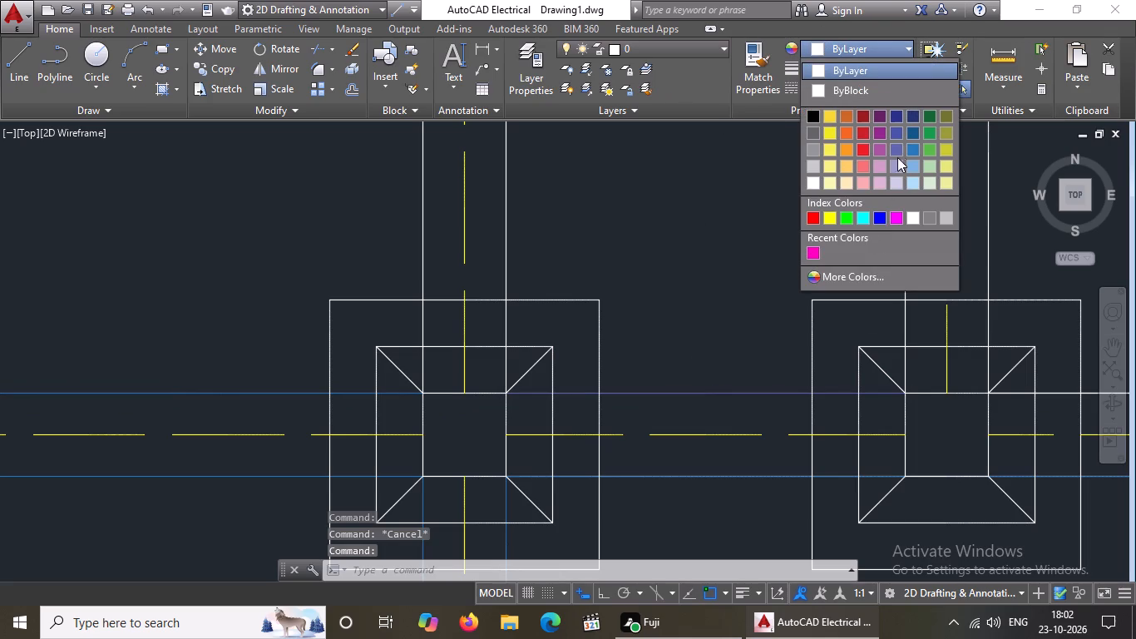
pyautogui.click(911, 147)
pyautogui.press('Escape')
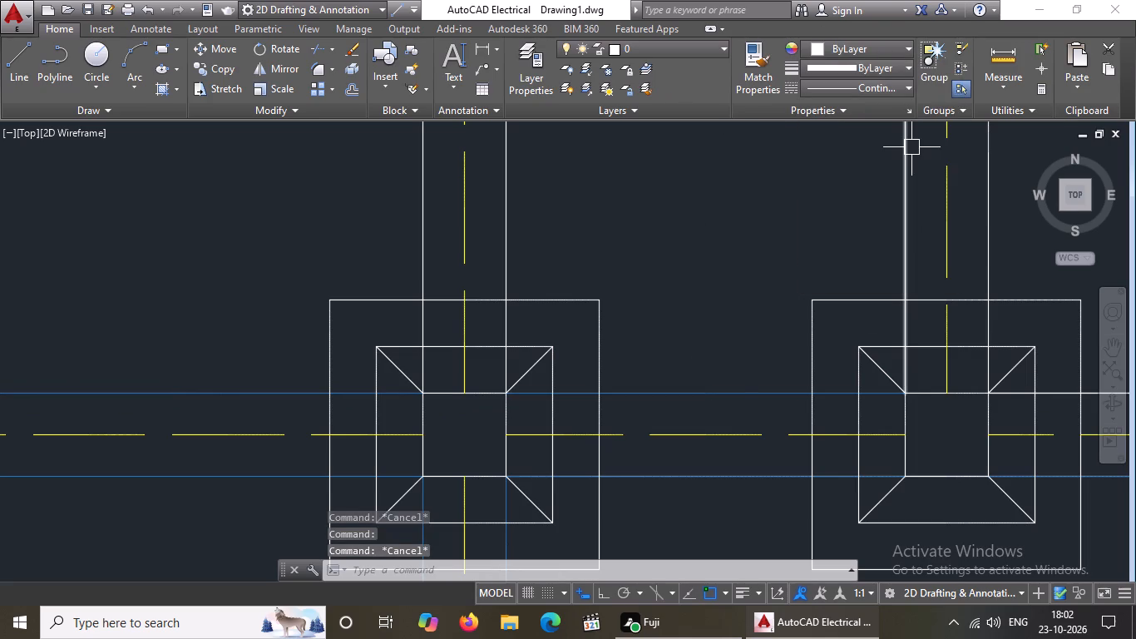
# Change the upper line of the third horizontal wall's rightmost bay to blue 39,118,187.
pyautogui.scroll(1, 911, 147)
pyautogui.scroll(-4, 823, 259)
pyautogui.scroll(1, 970, 306)
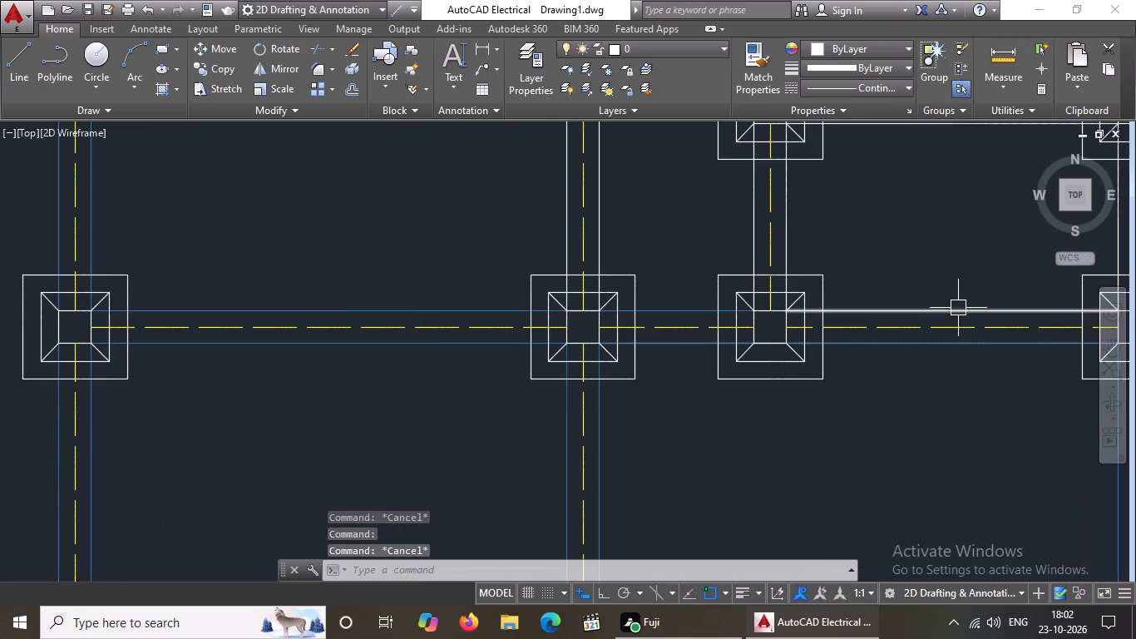
pyautogui.click(958, 308)
pyautogui.click(841, 47)
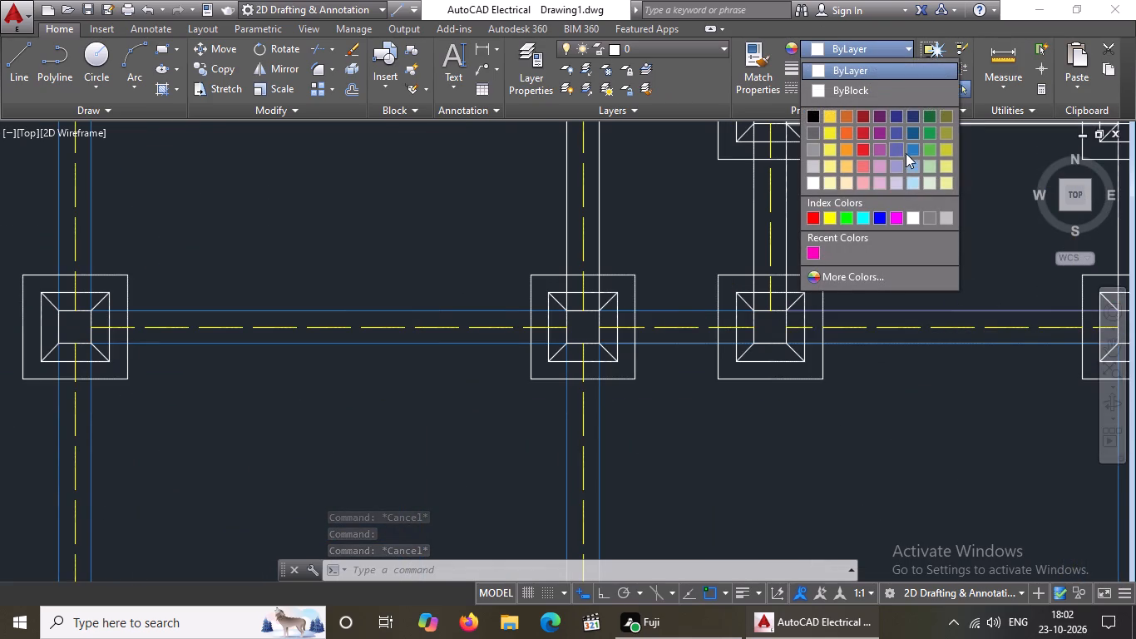
pyautogui.click(908, 146)
pyautogui.press('Escape')
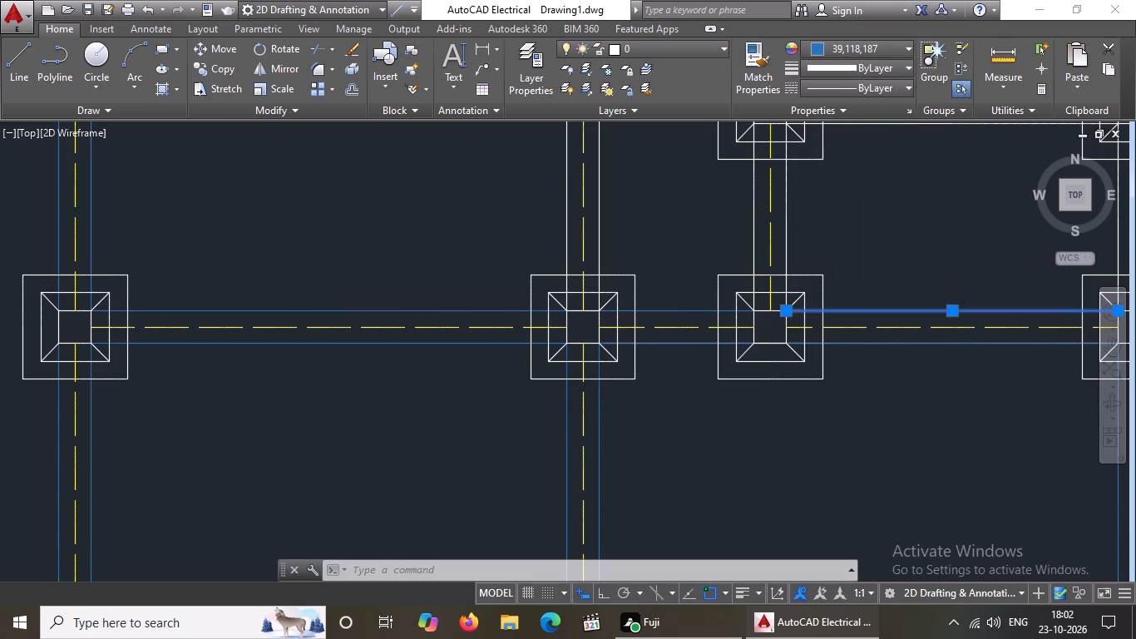
# Change both lines of the middle vertical wall just above the third horizontal wall to blue 39,118,187.
pyautogui.scroll(-3, 875, 275)
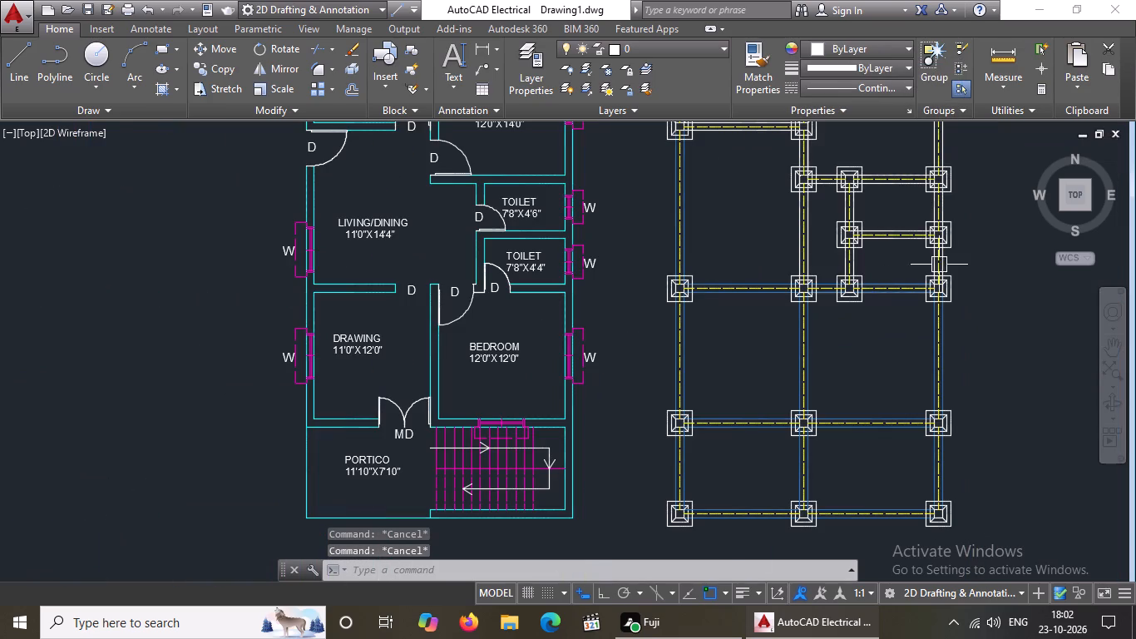
pyautogui.scroll(3, 827, 246)
pyautogui.click(715, 288)
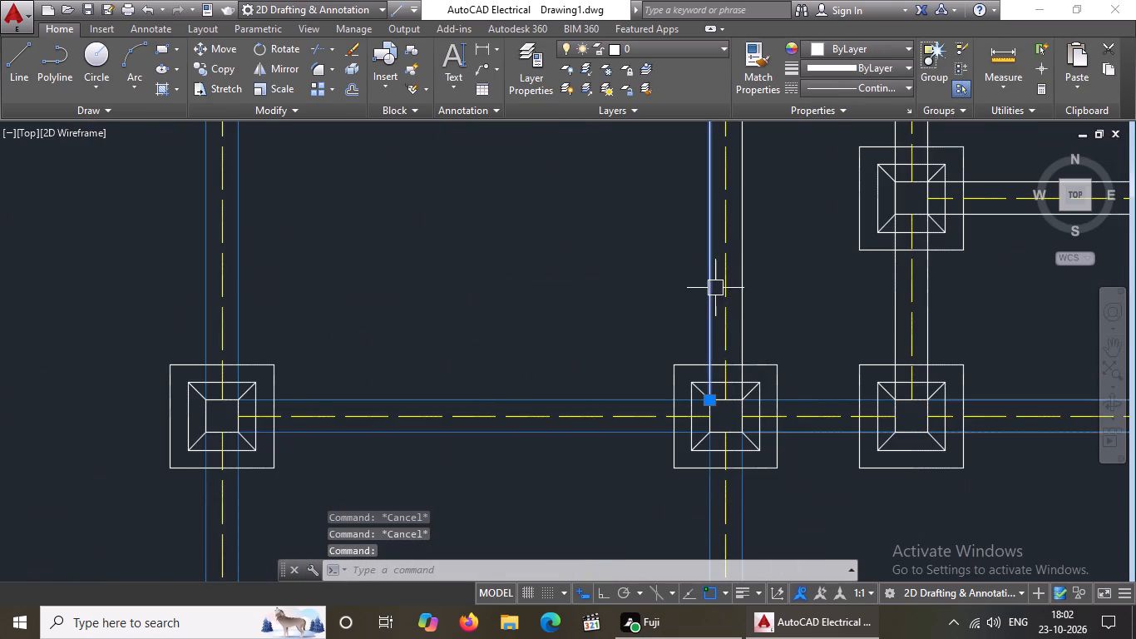
pyautogui.click(863, 42)
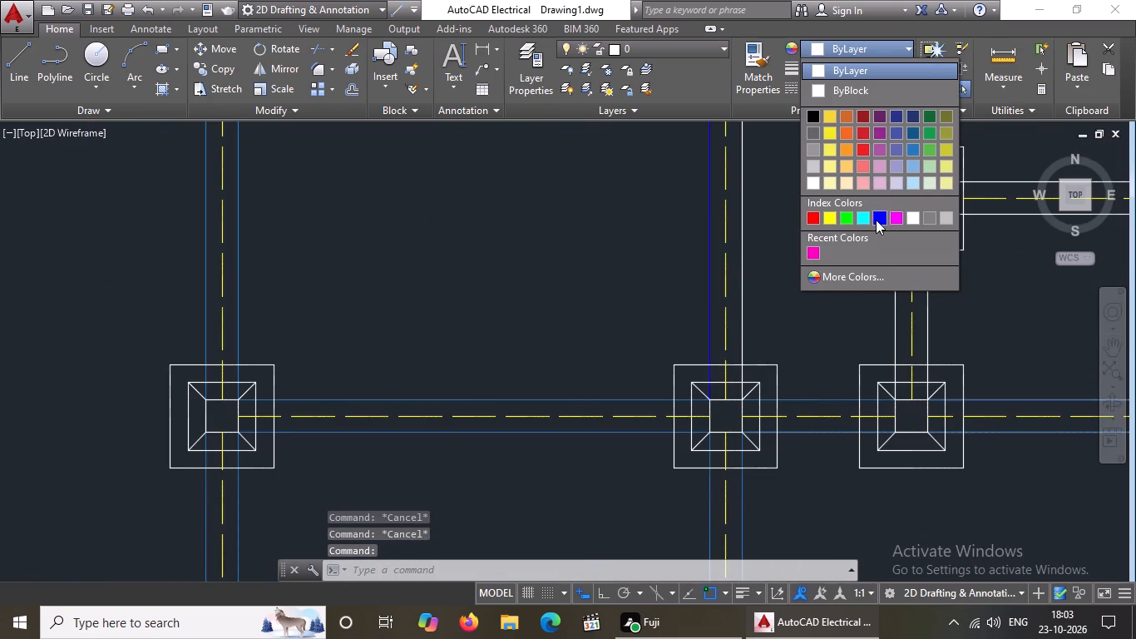
pyautogui.click(911, 146)
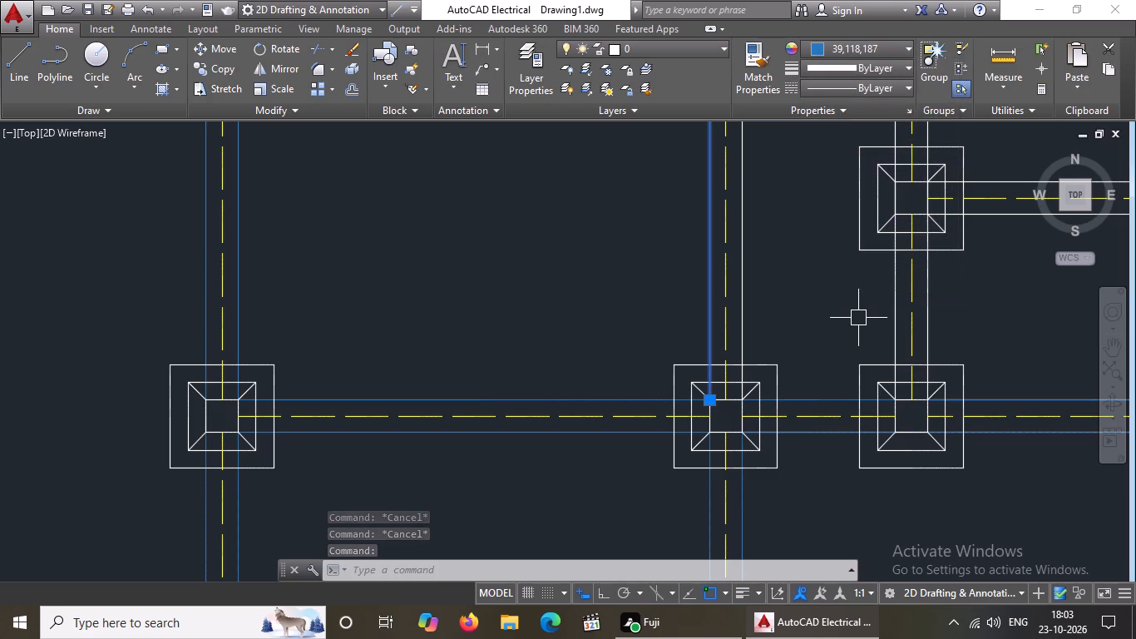
pyautogui.press('Escape')
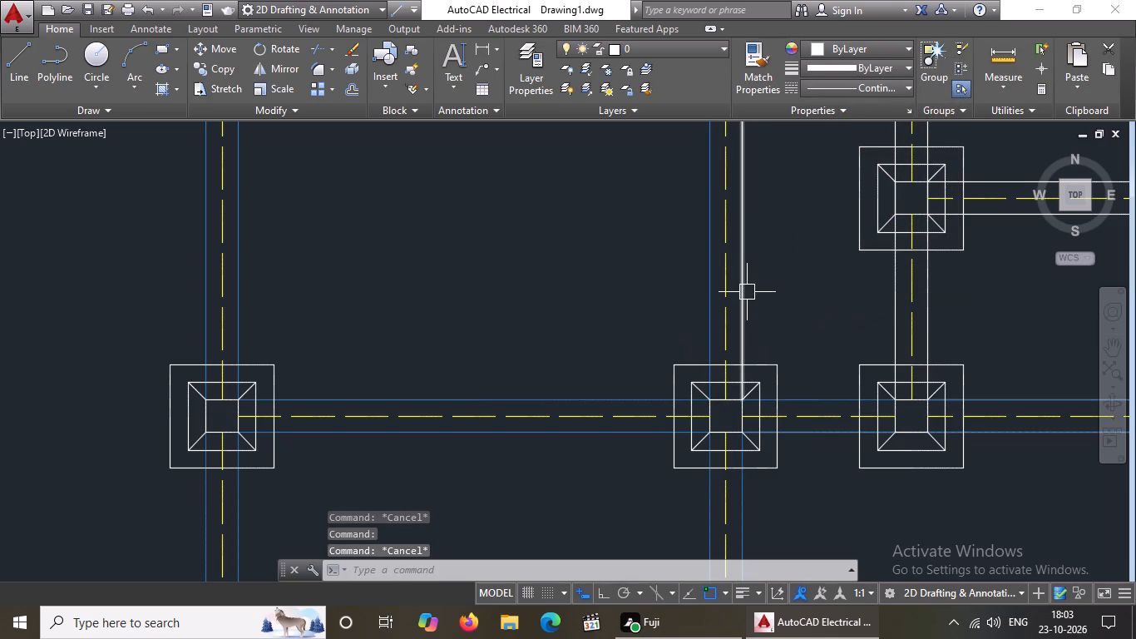
pyautogui.click(747, 292)
pyautogui.click(878, 51)
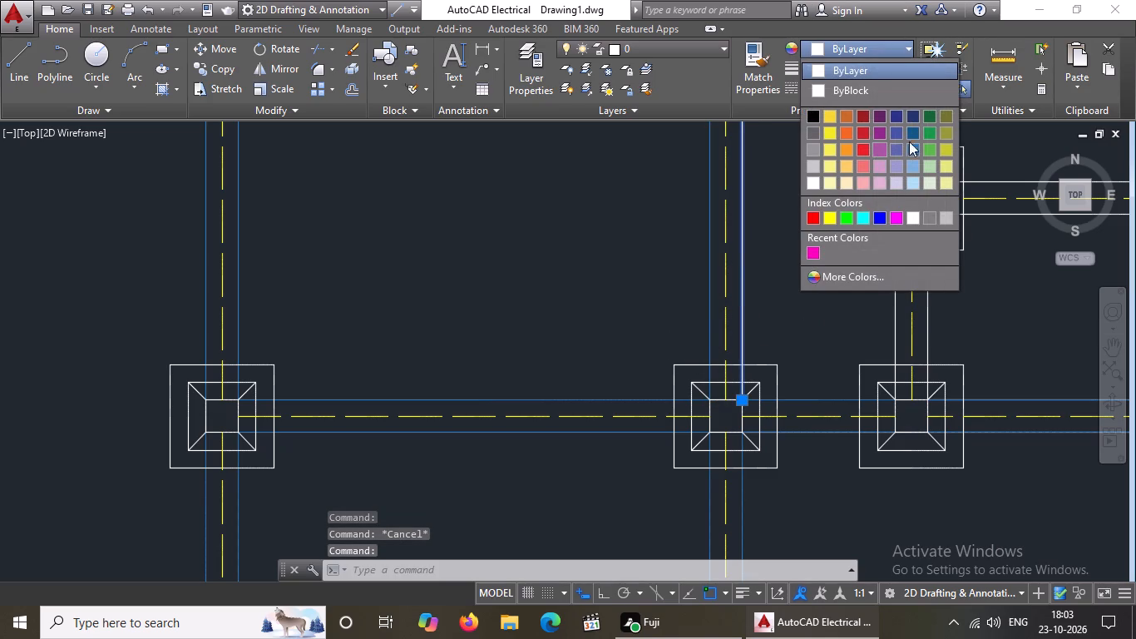
pyautogui.click(909, 148)
pyautogui.press('Escape')
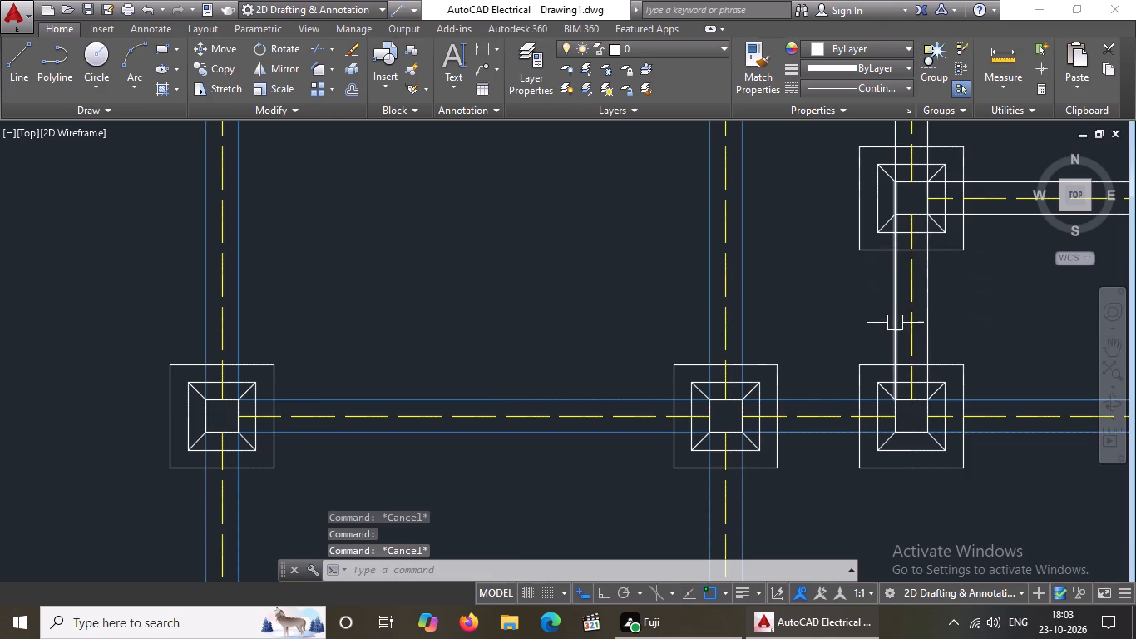
# Change both lines of the short interior vertical wall's lower bay, above the third horizontal wall, to blue 39,118,187.
pyautogui.scroll(-3, 895, 323)
pyautogui.scroll(4, 943, 304)
pyautogui.scroll(-1, 956, 291)
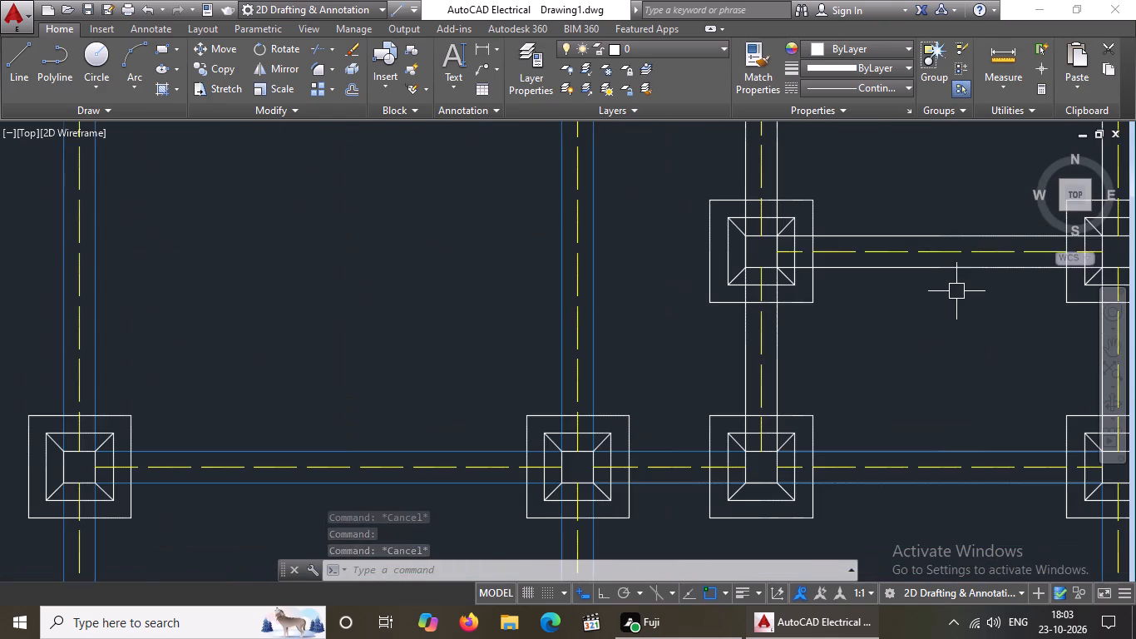
pyautogui.moveTo(999, 244); pyautogui.dragTo(899, 307, button='middle')
pyautogui.middleClick(773, 369)
pyautogui.click(646, 425)
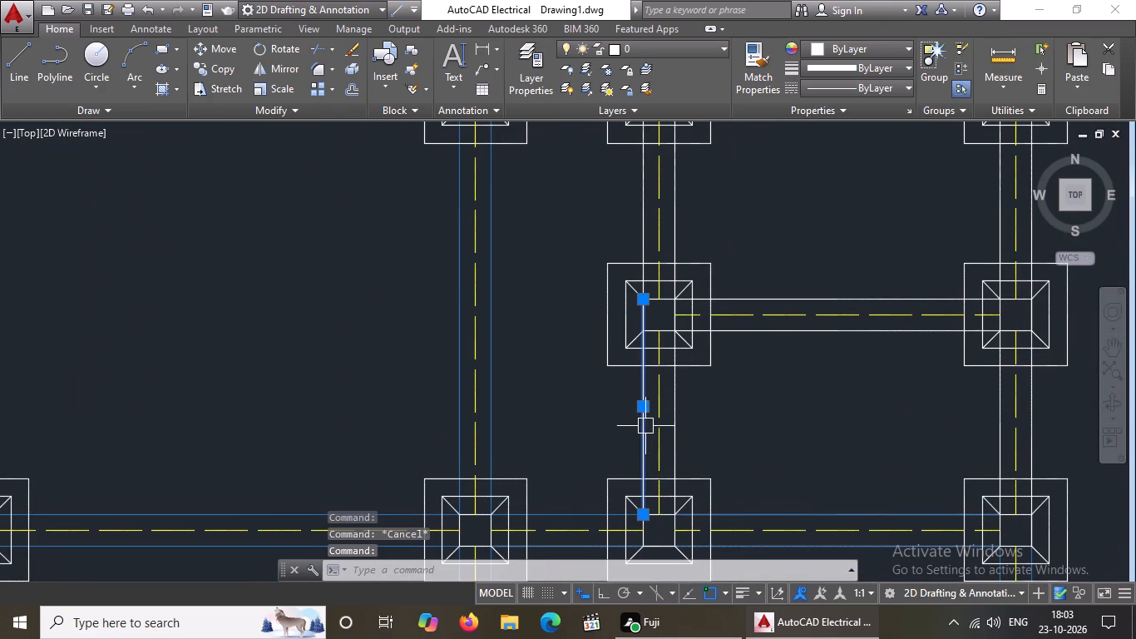
pyautogui.moveTo(531, 179); pyautogui.dragTo(615, 211)
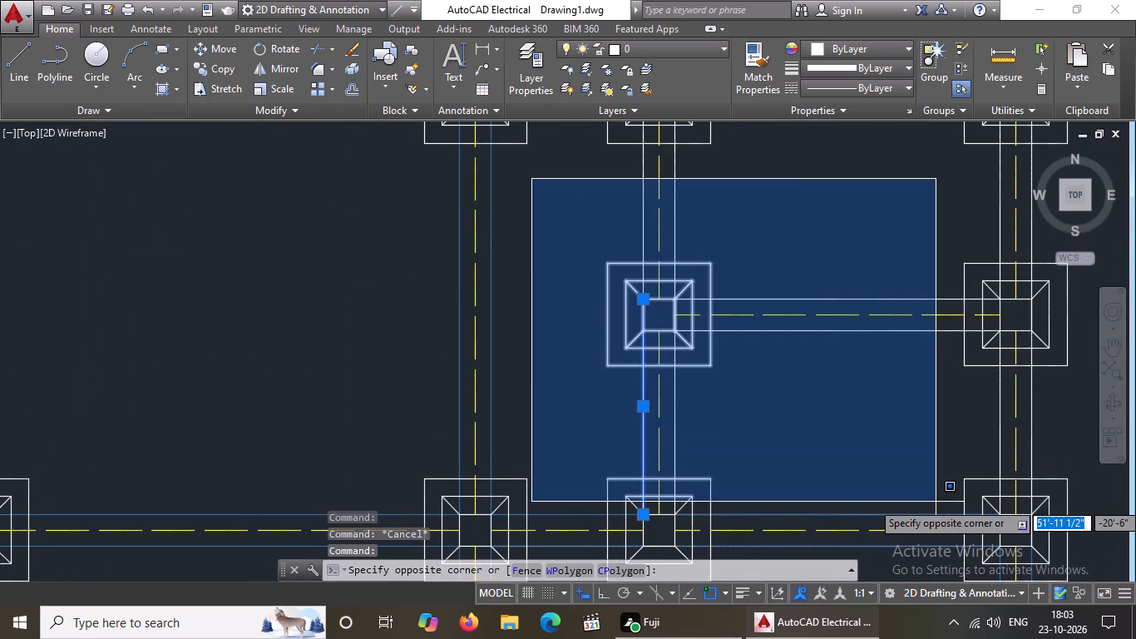
pyautogui.press('Escape')
pyautogui.click(877, 49)
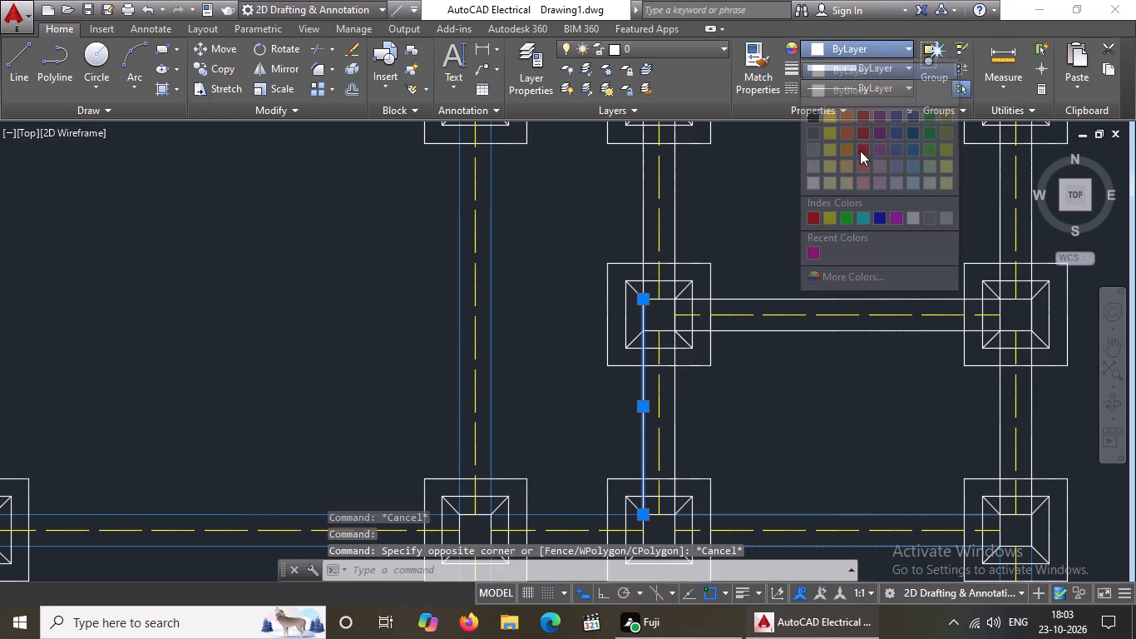
pyautogui.click(916, 143)
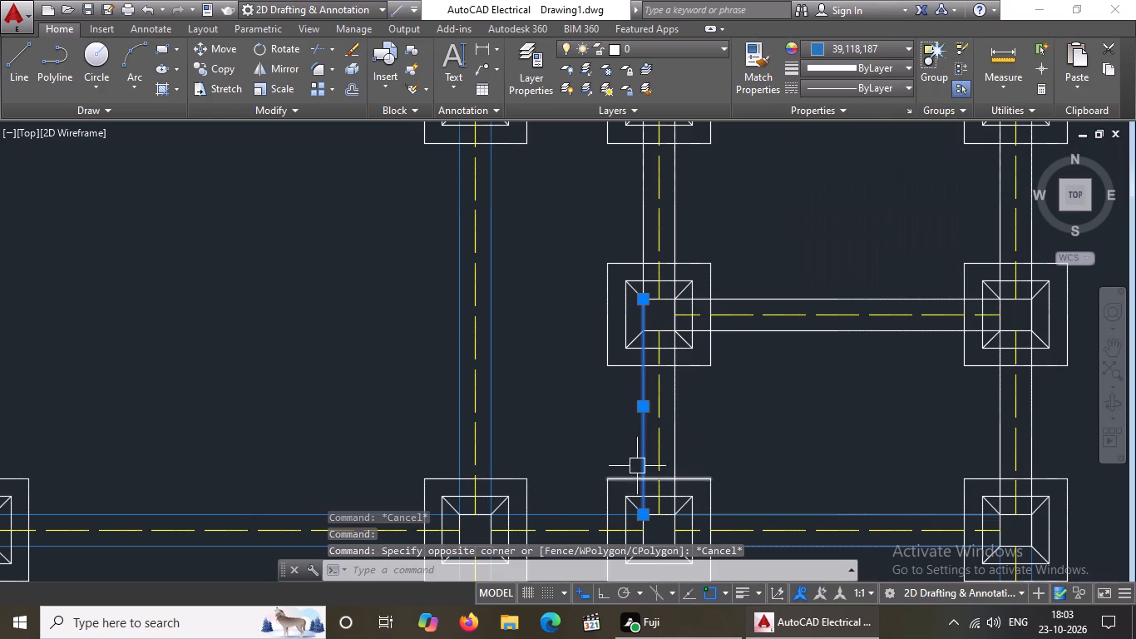
pyautogui.press('Escape')
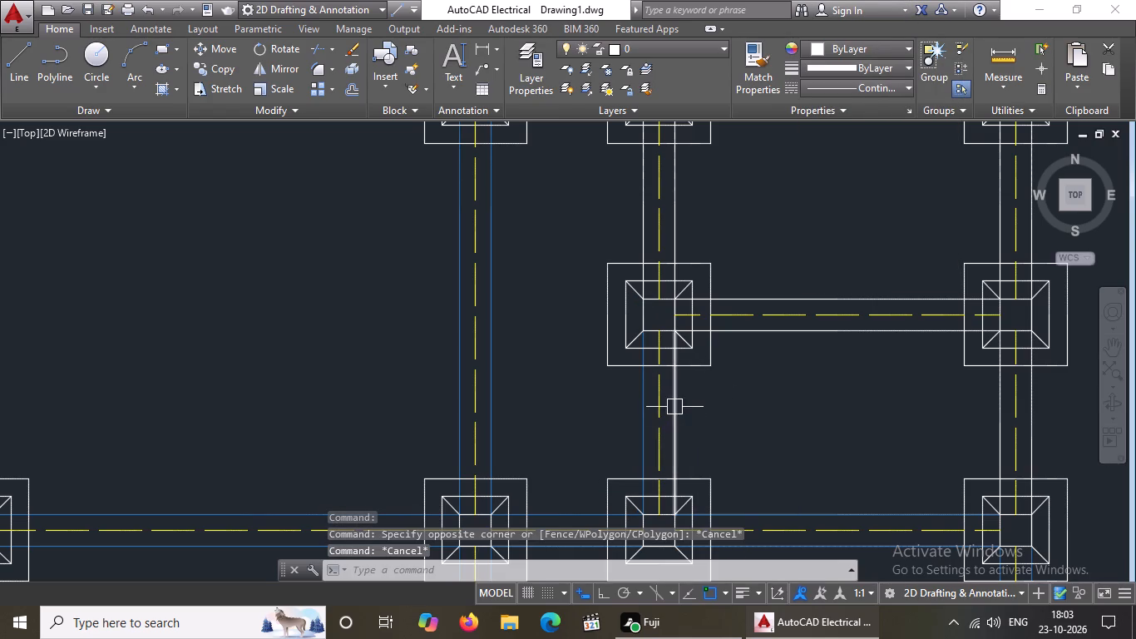
pyautogui.click(675, 405)
pyautogui.click(884, 57)
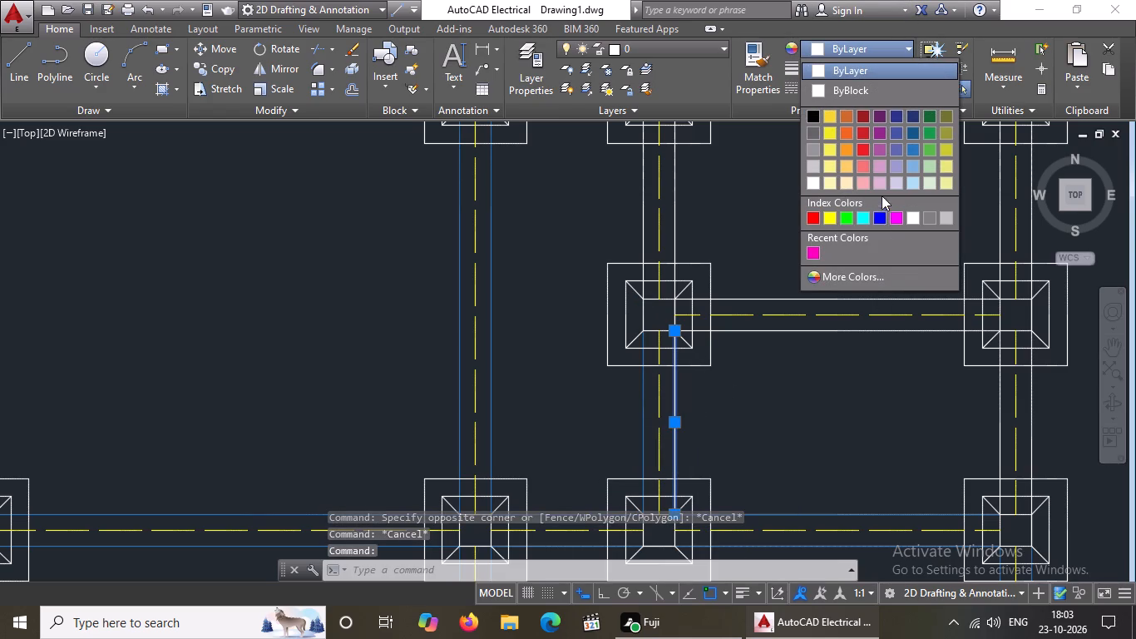
pyautogui.click(917, 142)
pyautogui.press('Escape')
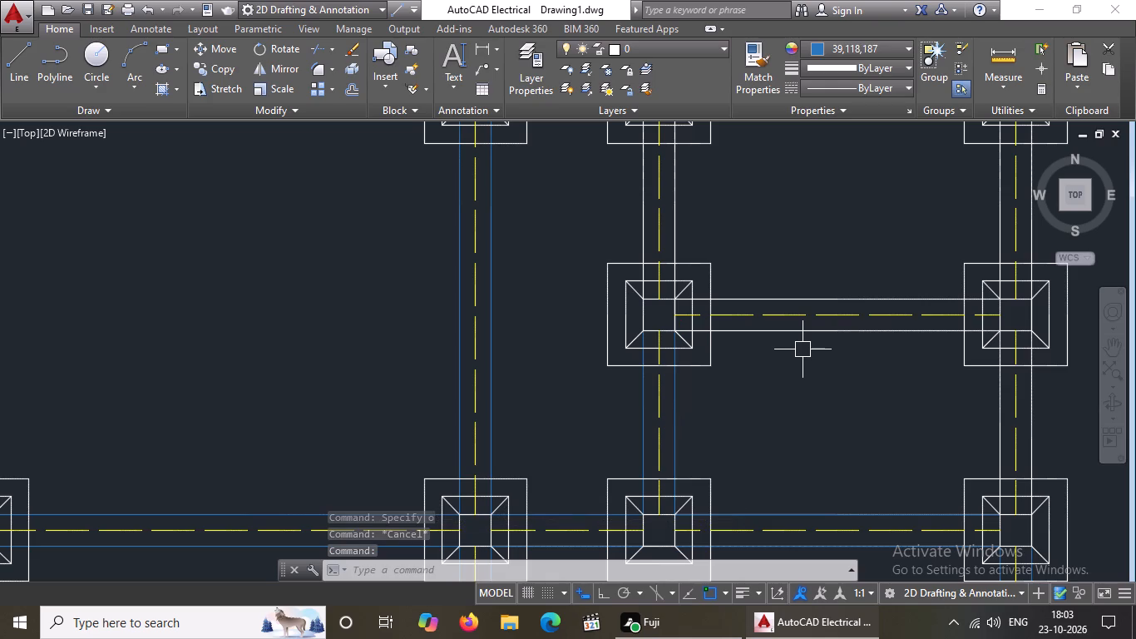
# Change the lower line of the short horizontal wall between the short interior wall and right wall to blue 39,118,187.
pyautogui.click(806, 329)
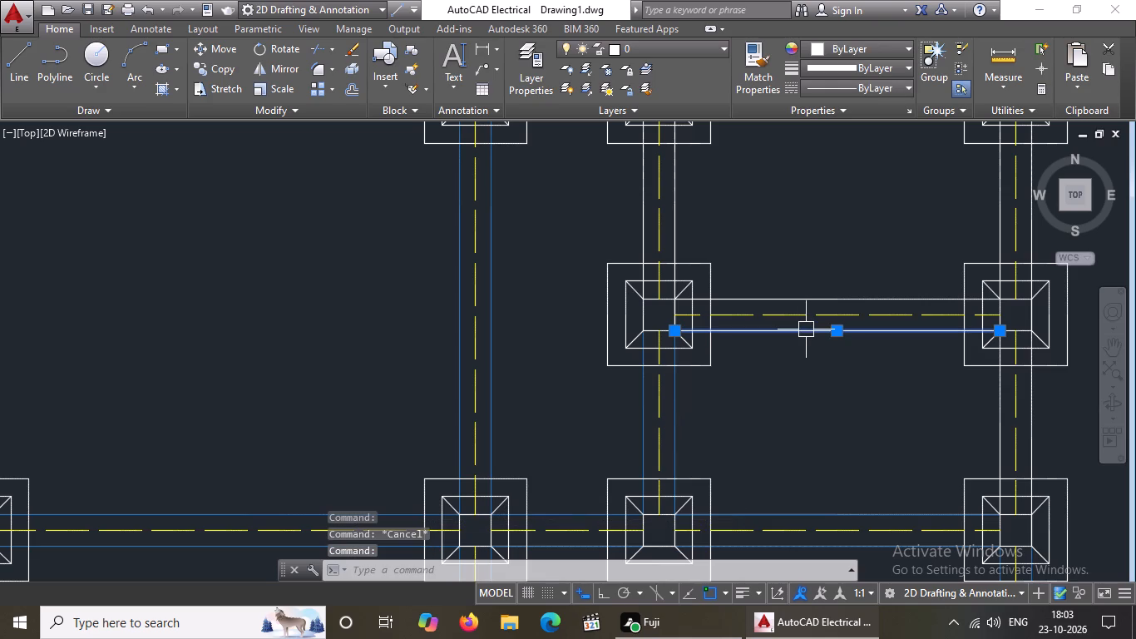
pyautogui.click(878, 48)
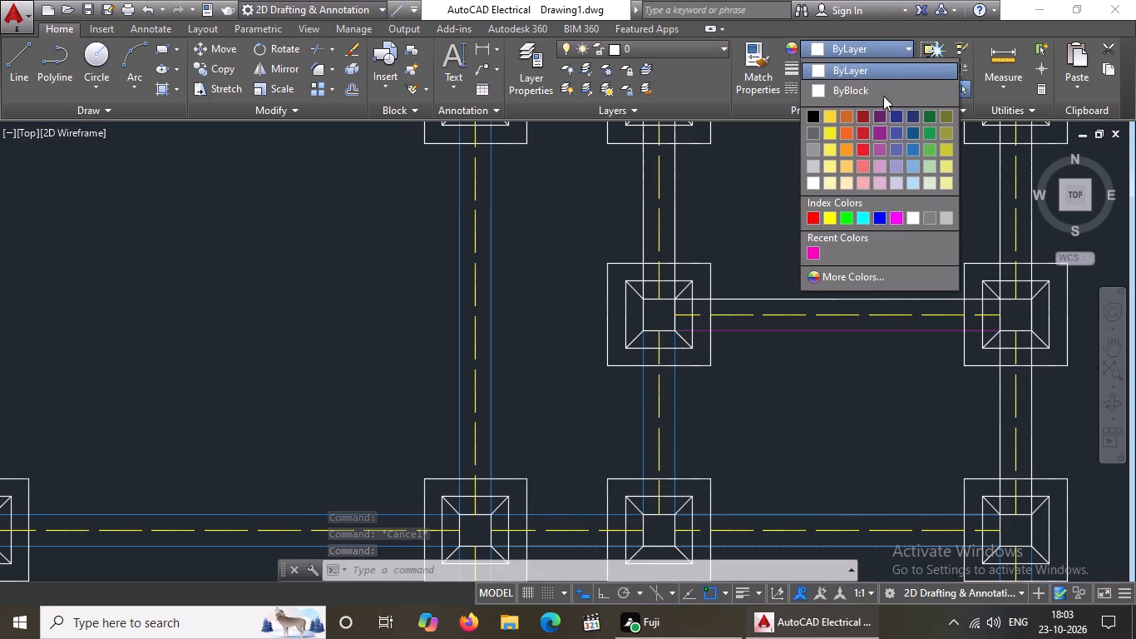
pyautogui.click(915, 142)
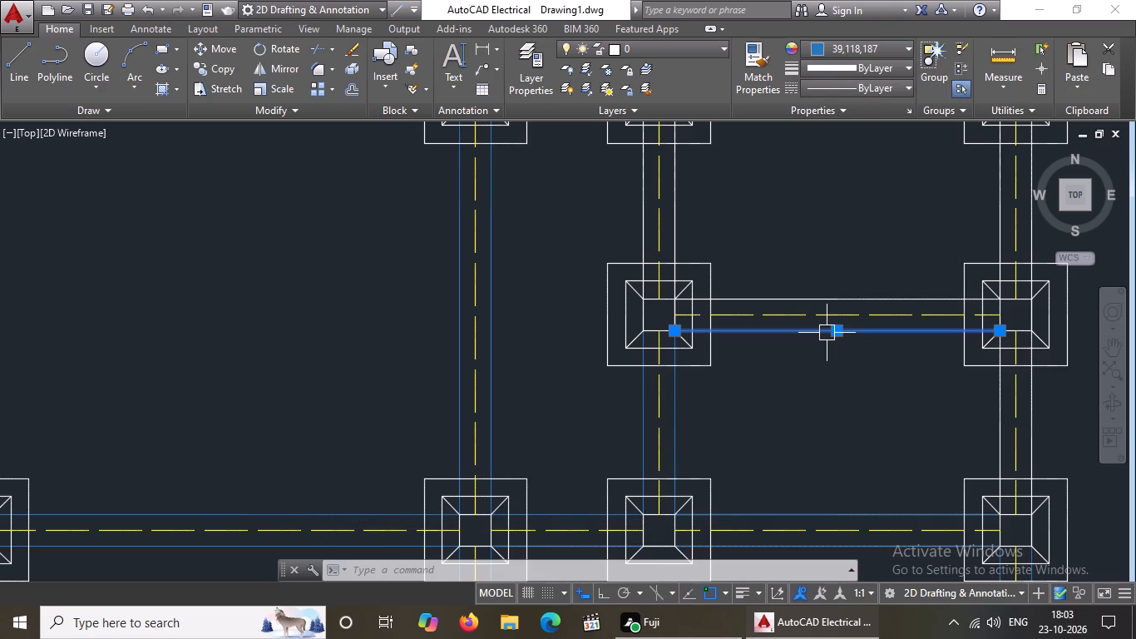
pyautogui.press('Escape')
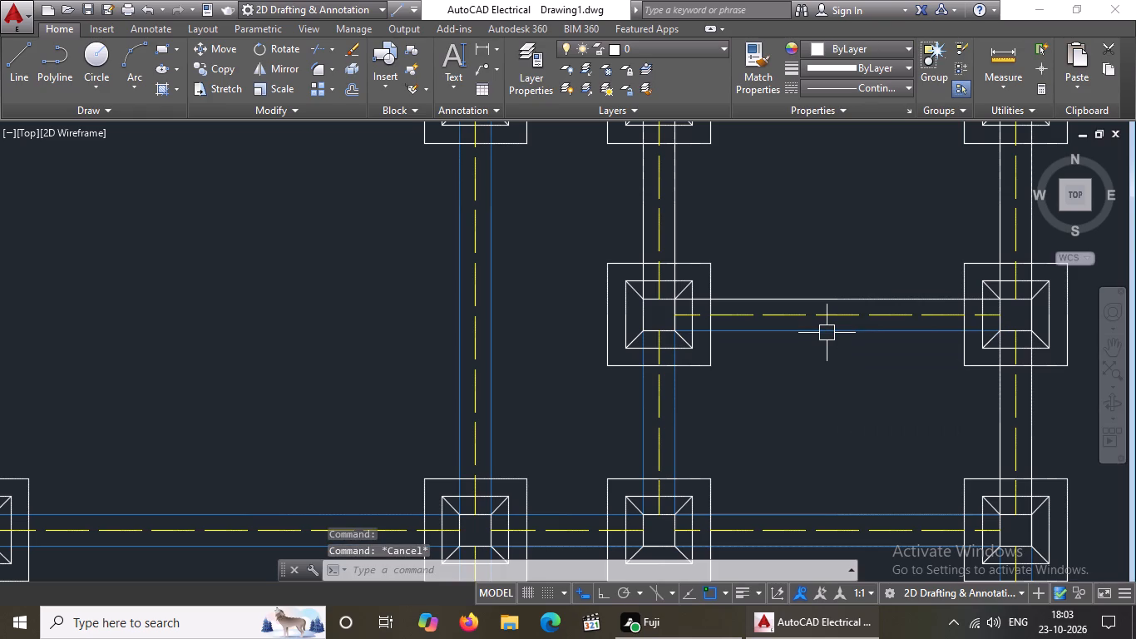
# Change both lines of the right wall between the third horizontal wall and the short horizontal wall to blue 39,118,187.
pyautogui.scroll(-2, 949, 454)
pyautogui.scroll(3, 1018, 444)
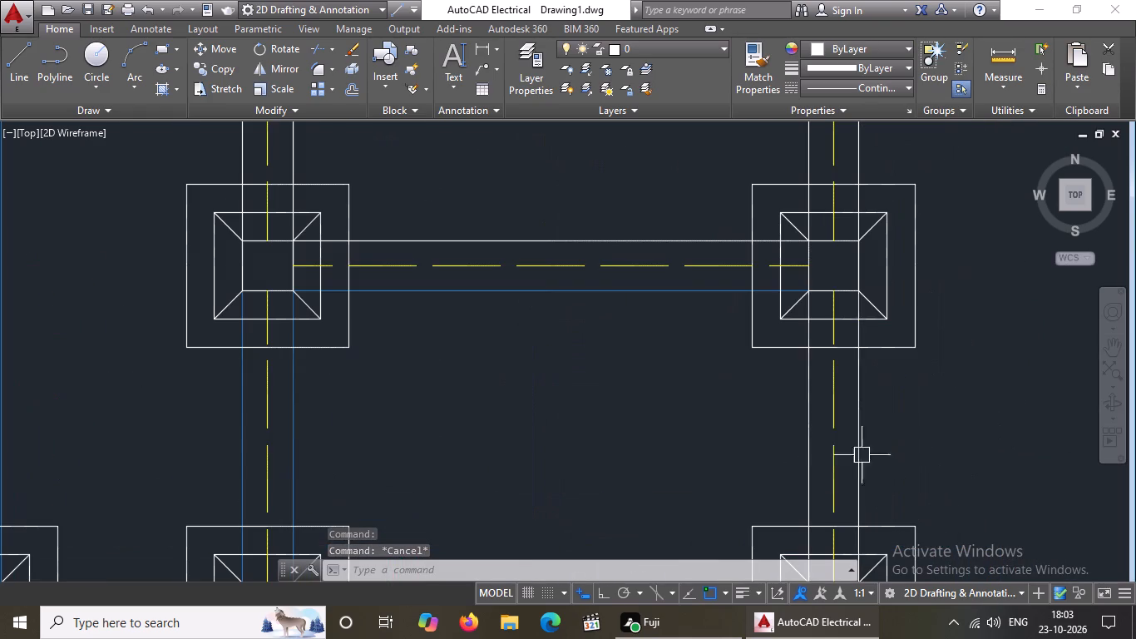
pyautogui.moveTo(808, 455); pyautogui.dragTo(812, 464)
pyautogui.click(870, 47)
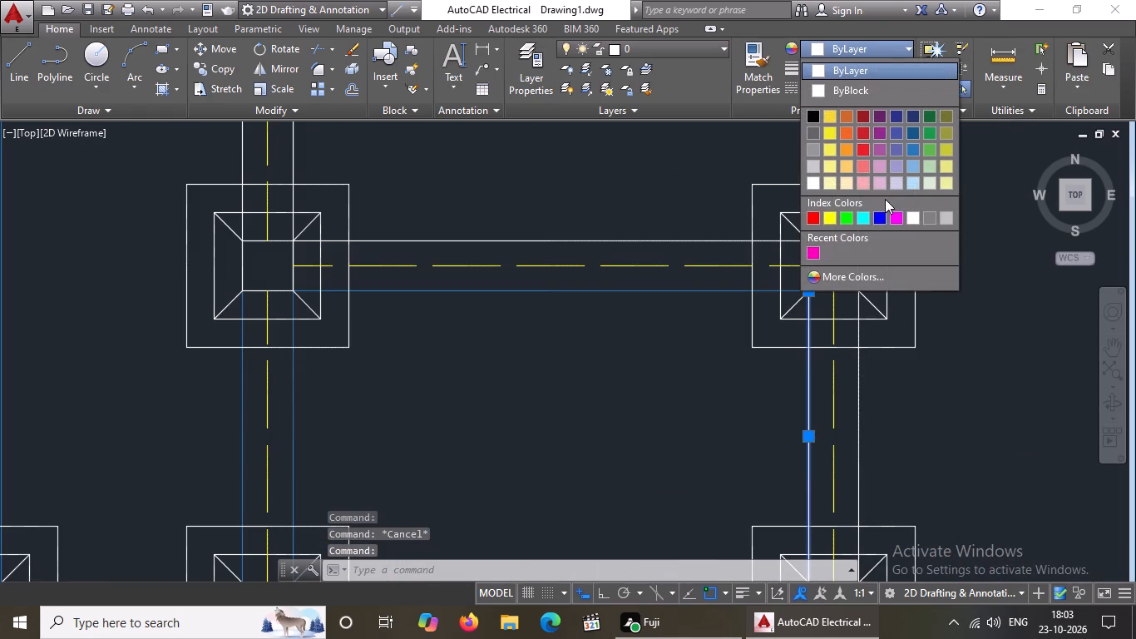
pyautogui.click(915, 146)
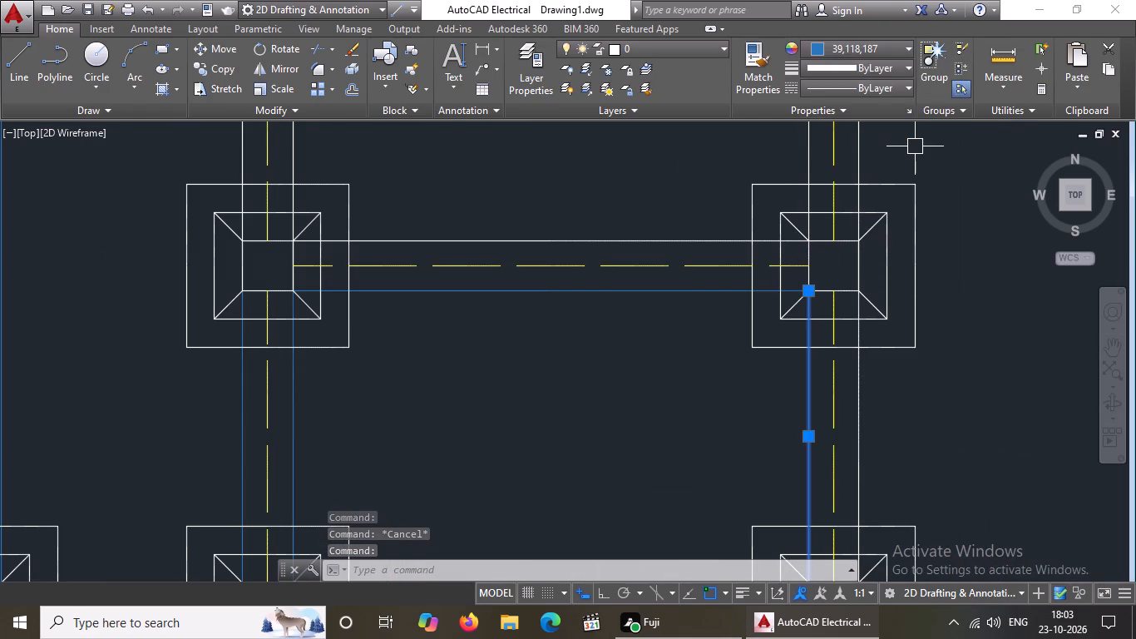
pyautogui.press('Escape')
pyautogui.click(863, 428)
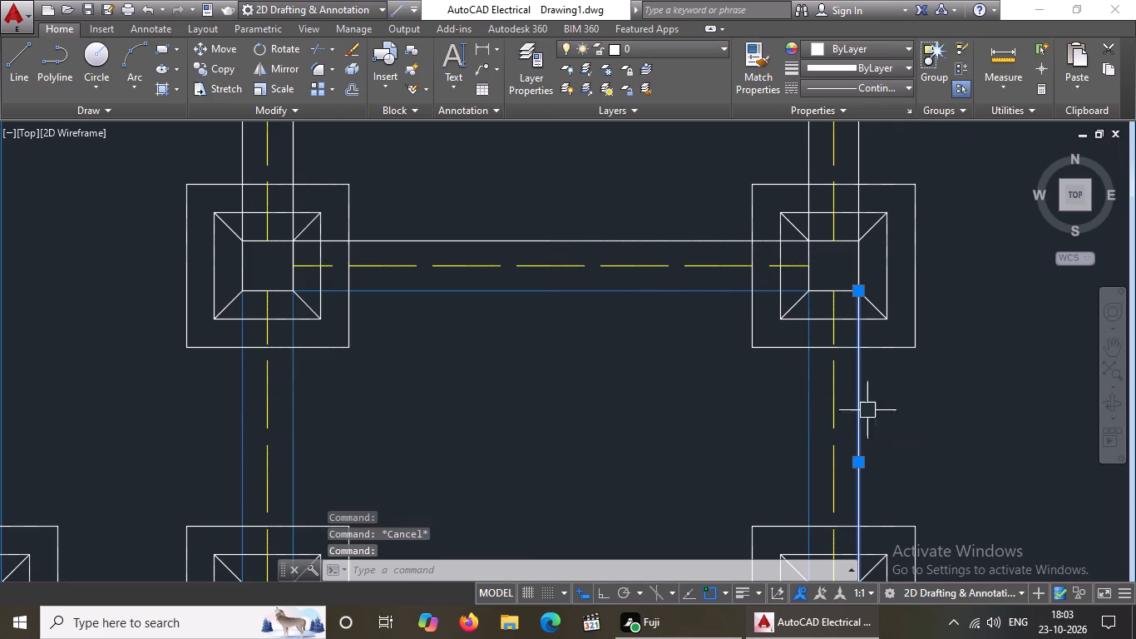
pyautogui.click(868, 46)
pyautogui.click(913, 149)
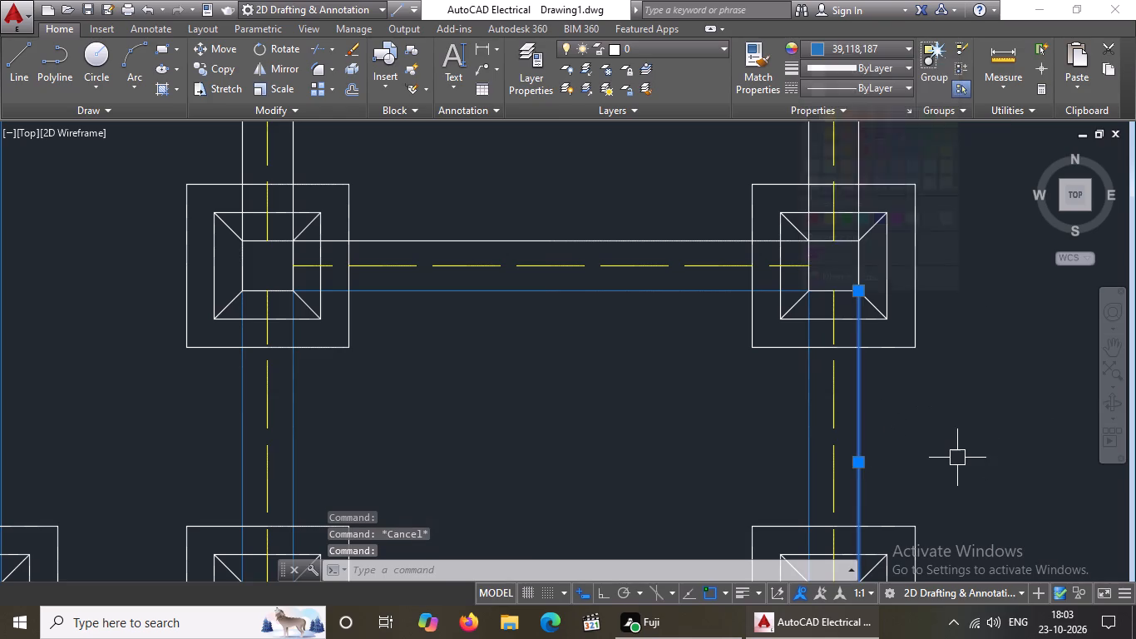
pyautogui.press('Escape')
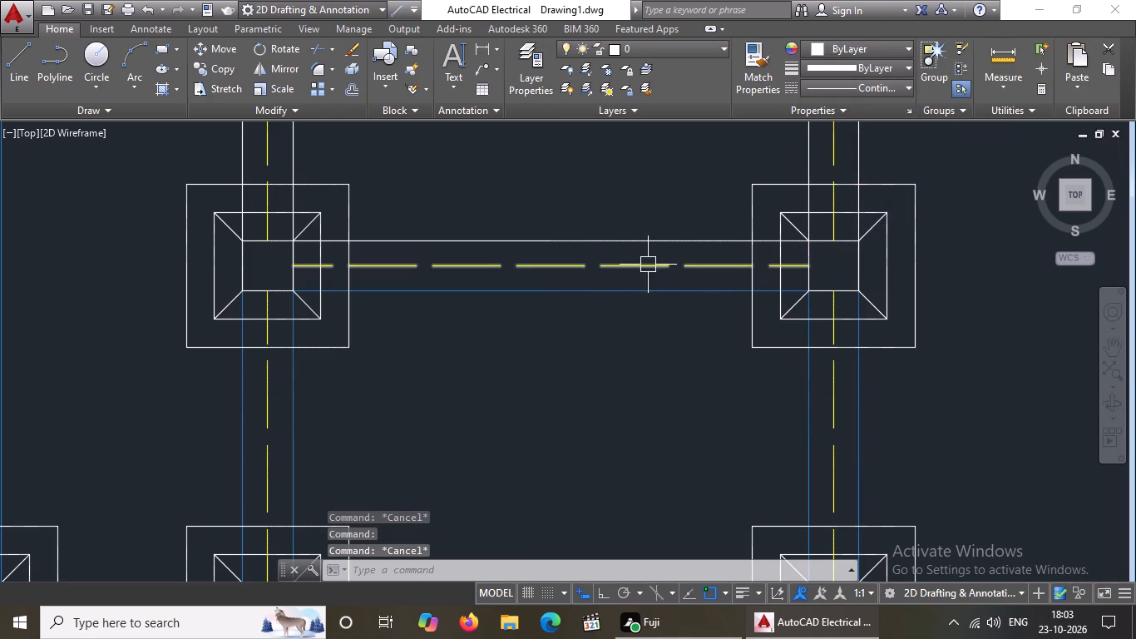
# Change the upper line of the short horizontal wall joining the right wall to blue 39,118,187.
pyautogui.click(649, 242)
pyautogui.click(888, 42)
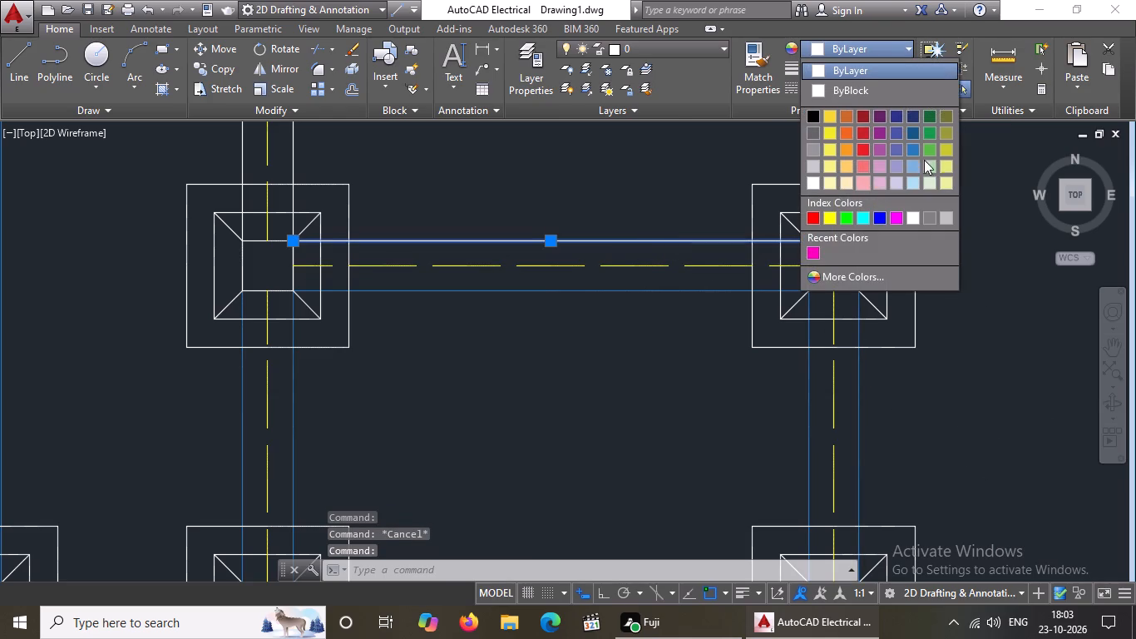
pyautogui.click(907, 143)
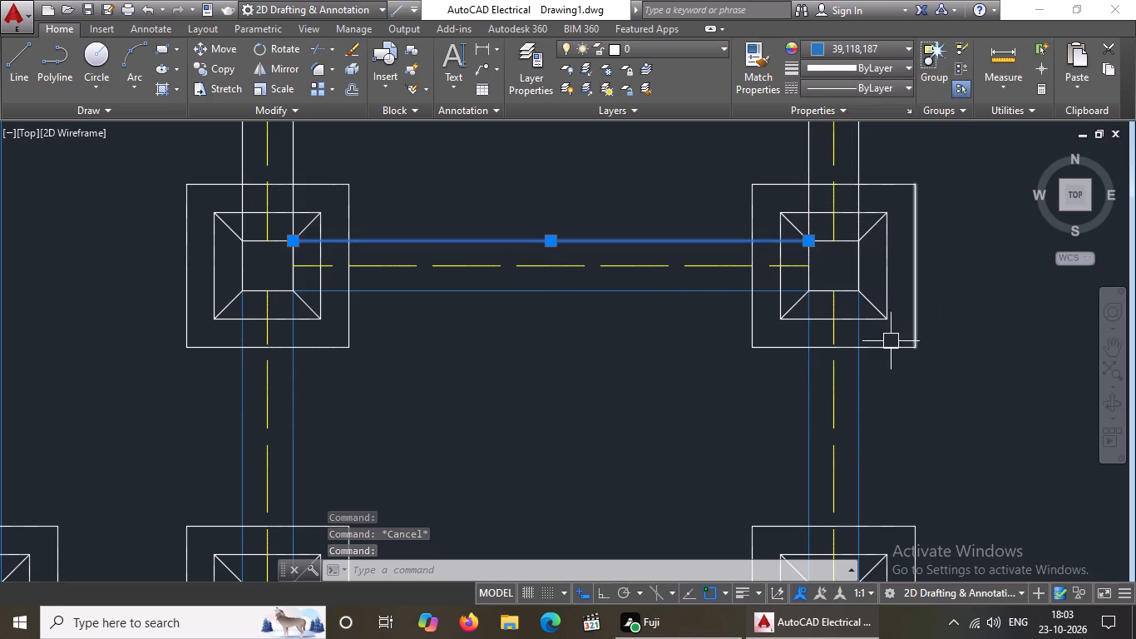
pyautogui.press('Escape')
pyautogui.scroll(-3, 705, 396)
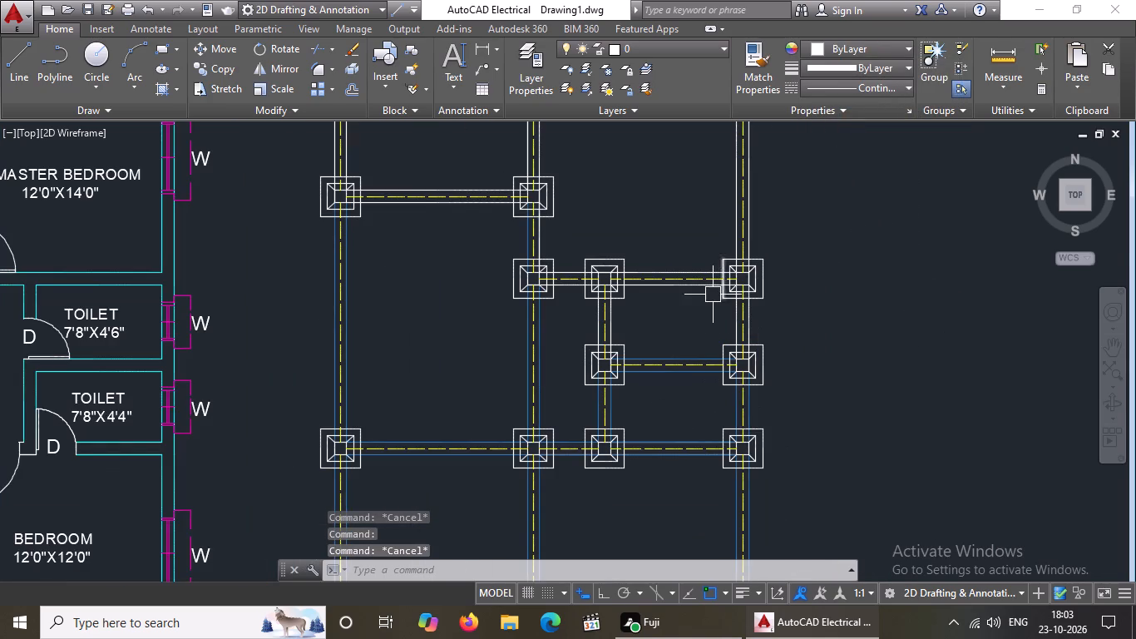
# Change both lines of the short interior vertical wall's upper bay, above the short horizontal wall, to blue 39,118,187.
pyautogui.scroll(3, 593, 296)
pyautogui.click(604, 353)
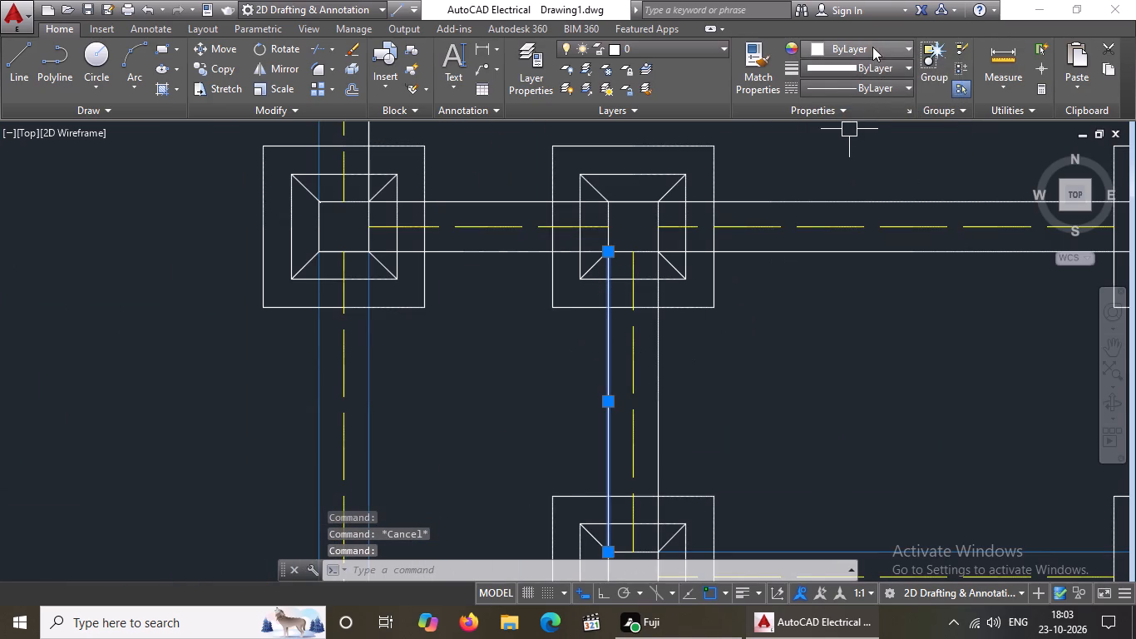
pyautogui.click(870, 42)
pyautogui.click(911, 144)
pyautogui.press('Escape')
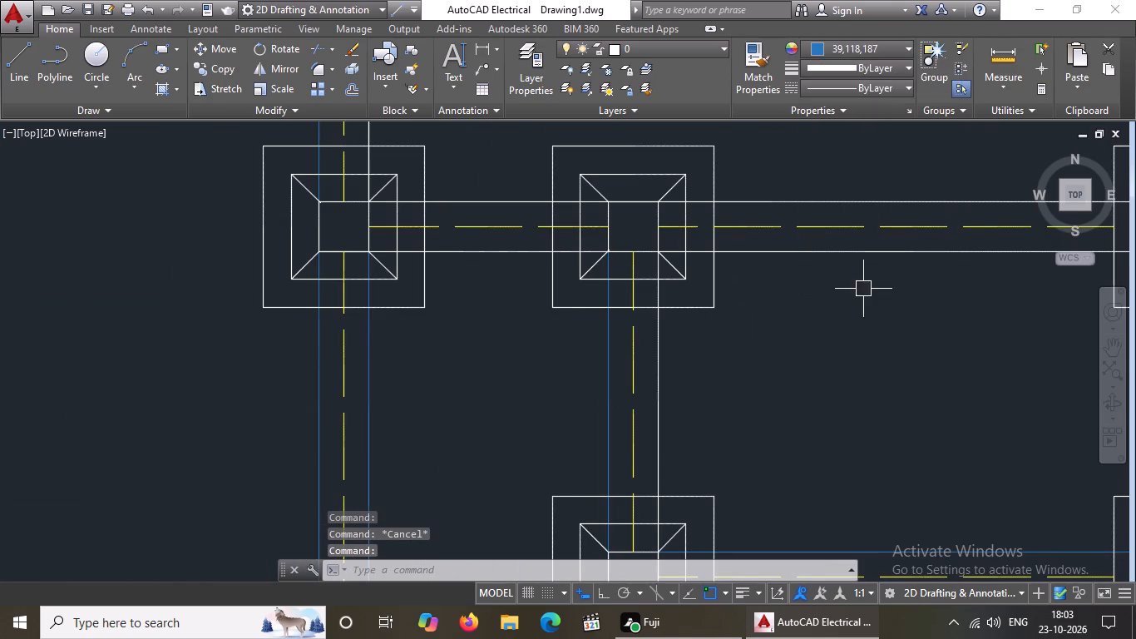
pyautogui.moveTo(653, 418); pyautogui.dragTo(660, 405)
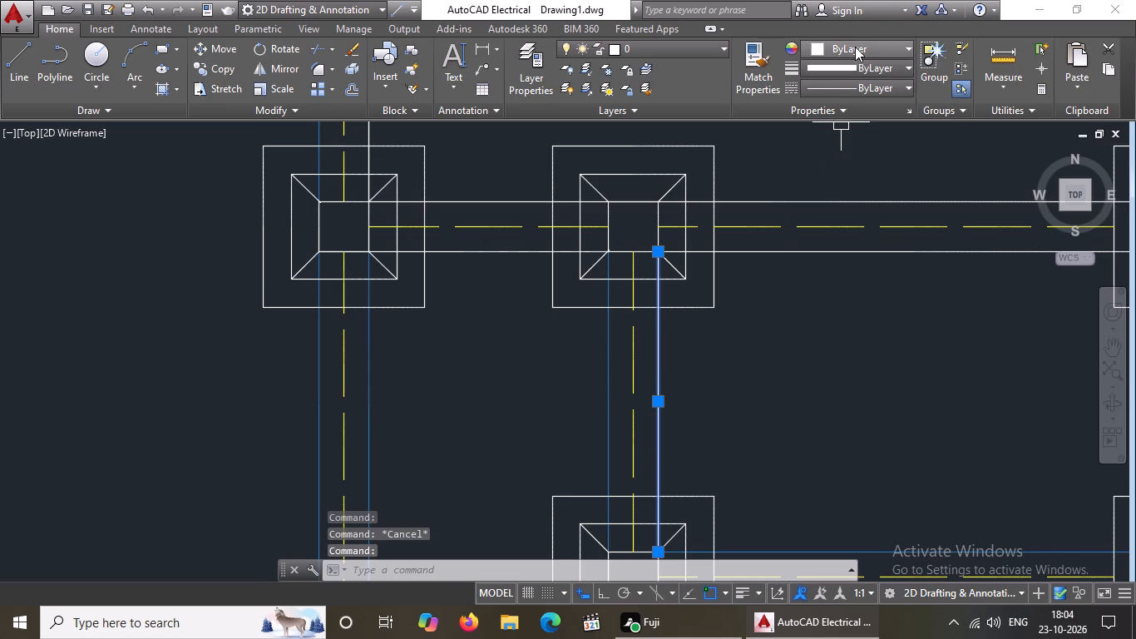
pyautogui.click(855, 47)
pyautogui.click(911, 143)
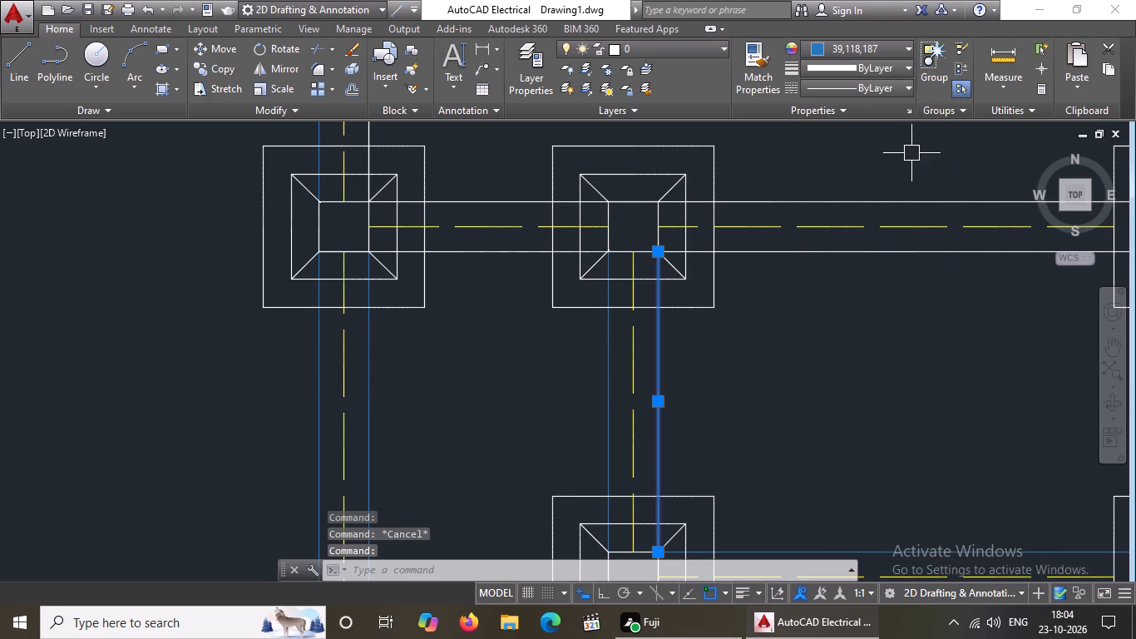
pyautogui.press('Escape')
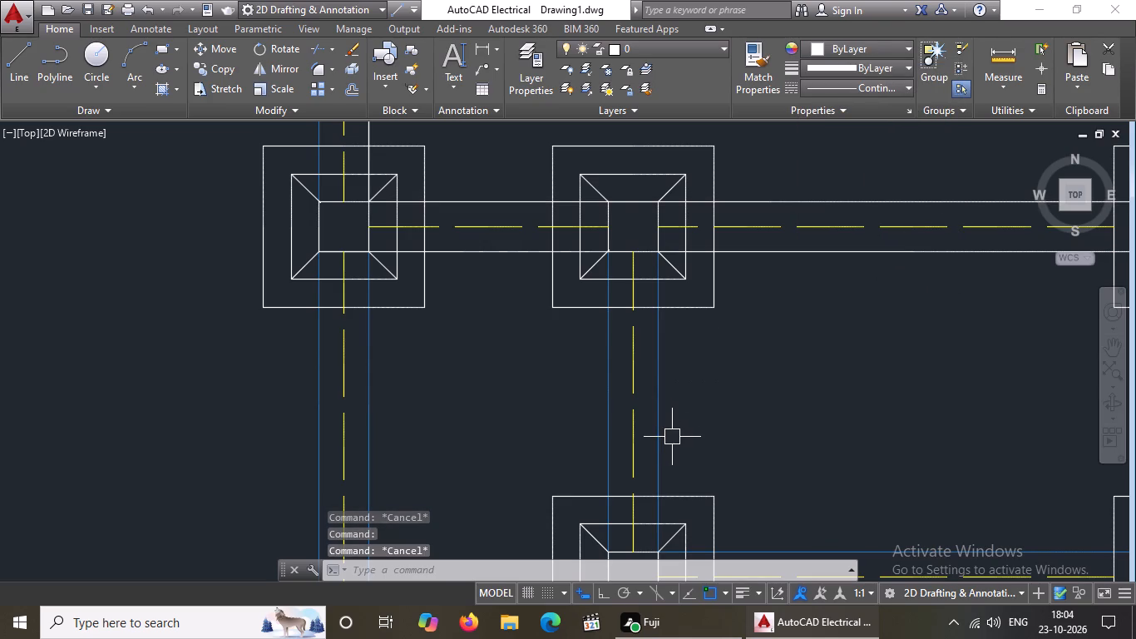
pyautogui.press('Escape')
# Change both lines of the right wall between the short horizontal wall and the next horizontal wall above to blue 39,118,187.
pyautogui.scroll(-3, 664, 370)
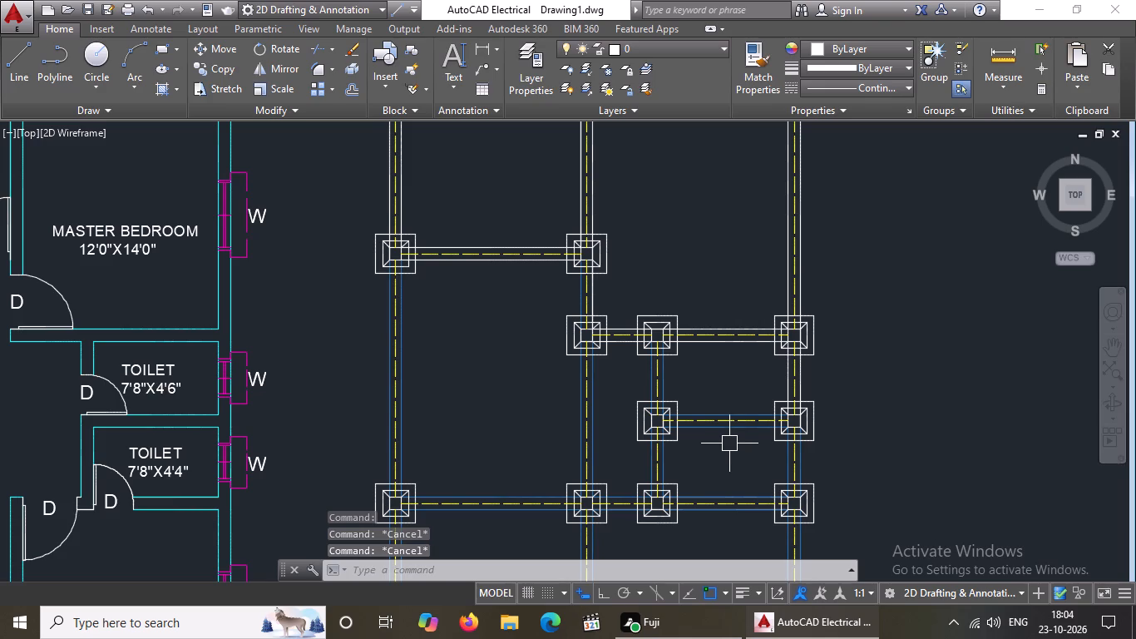
pyautogui.scroll(3, 803, 371)
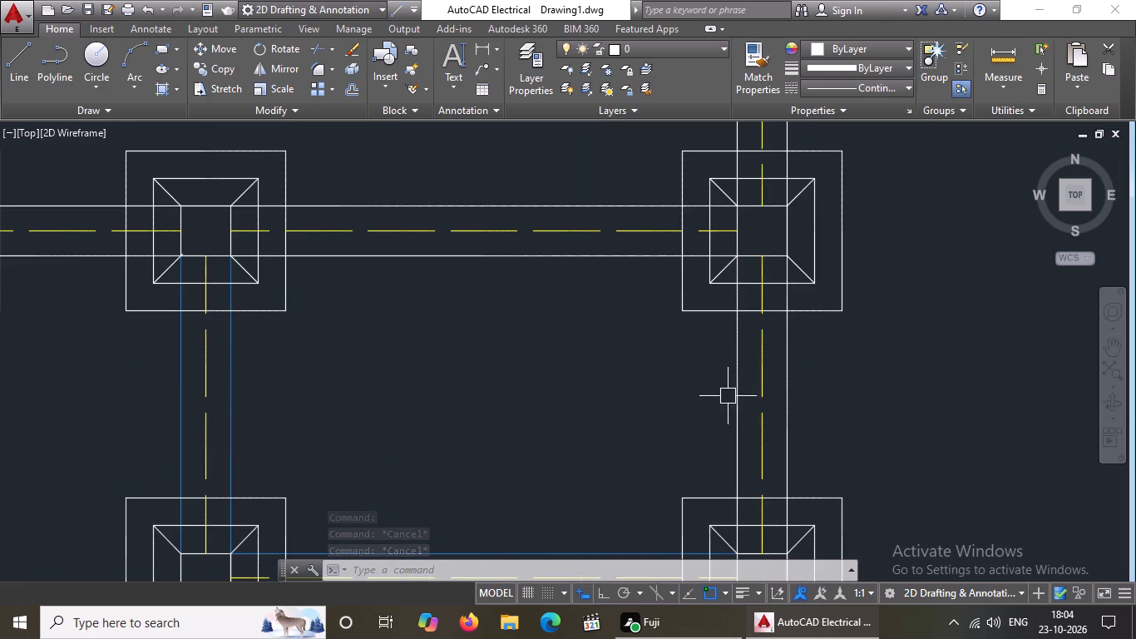
pyautogui.click(728, 396)
pyautogui.doubleClick(738, 397)
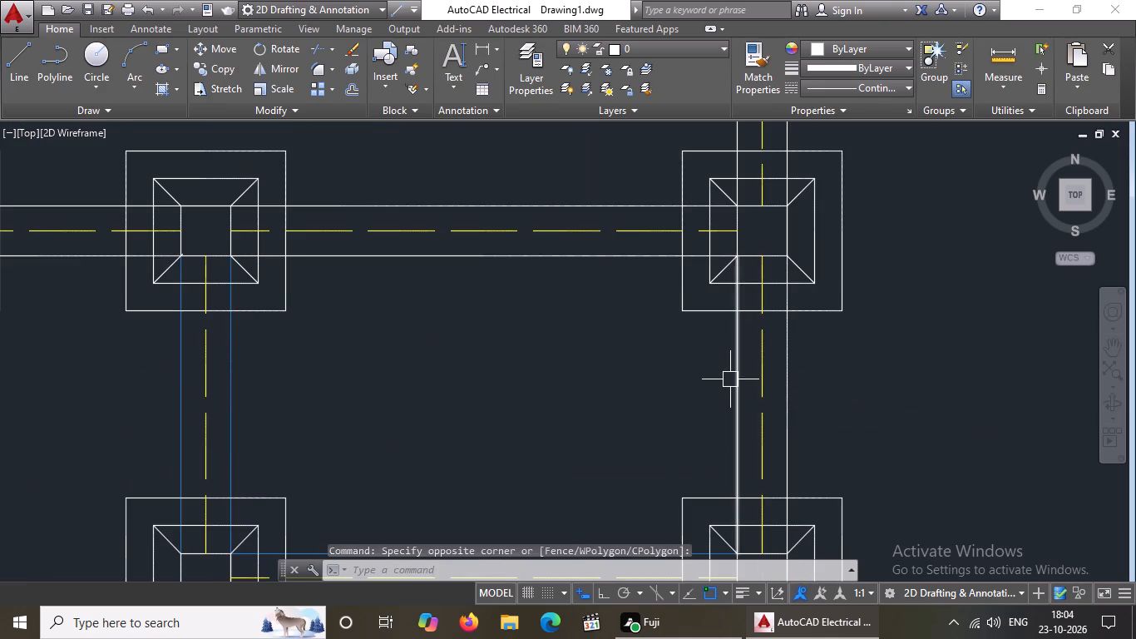
pyautogui.click(730, 379)
pyautogui.click(817, 47)
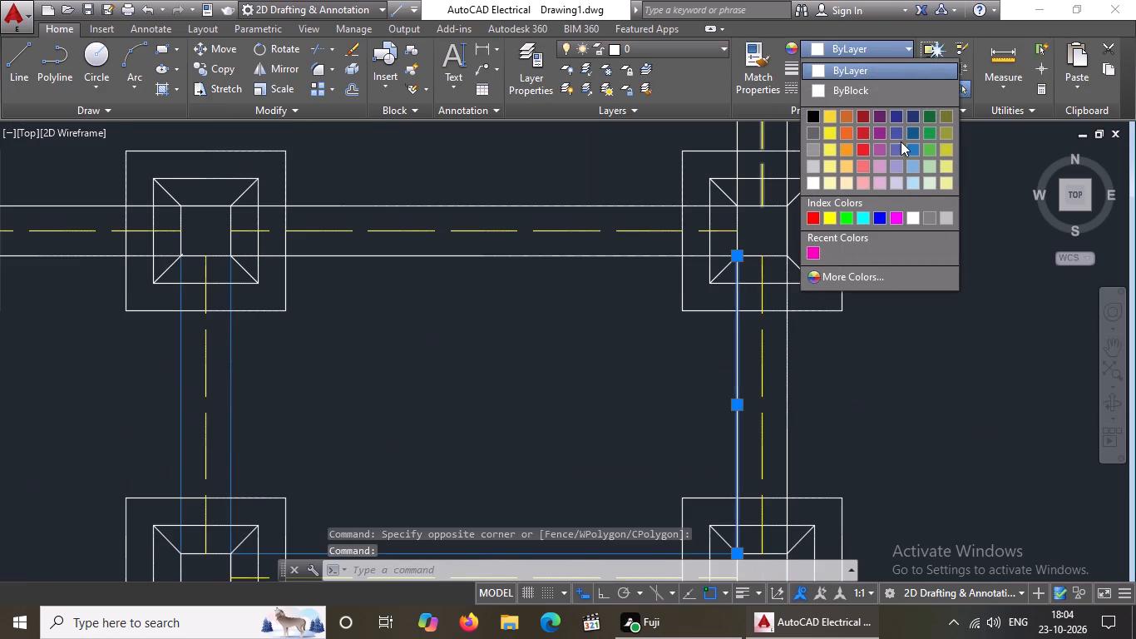
pyautogui.click(910, 144)
pyautogui.press('Escape')
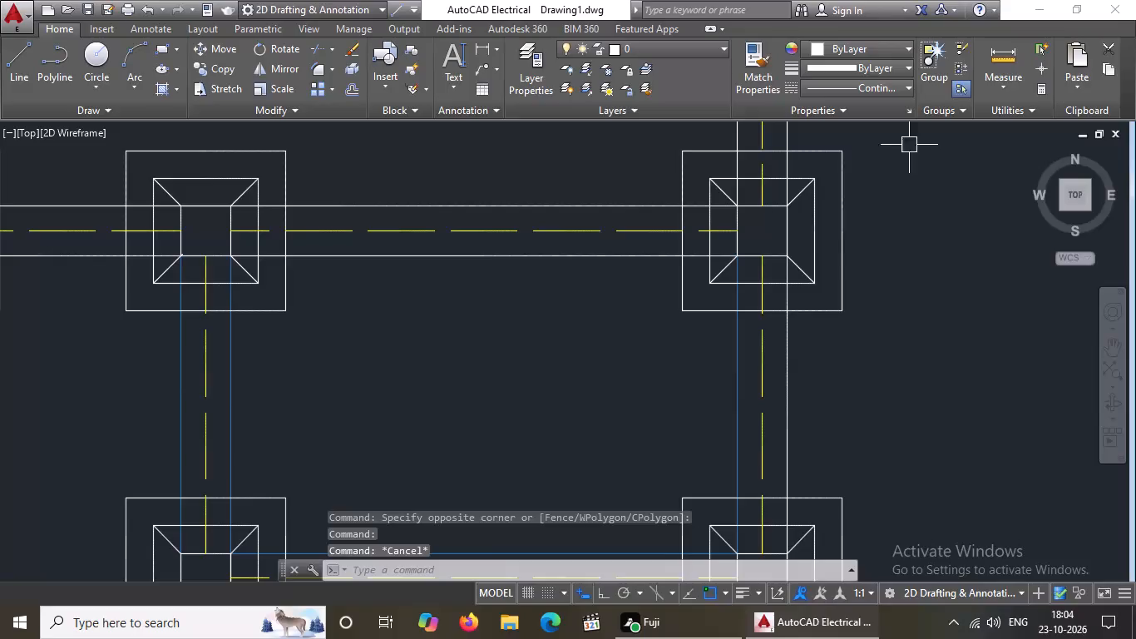
pyautogui.click(792, 378)
pyautogui.click(883, 47)
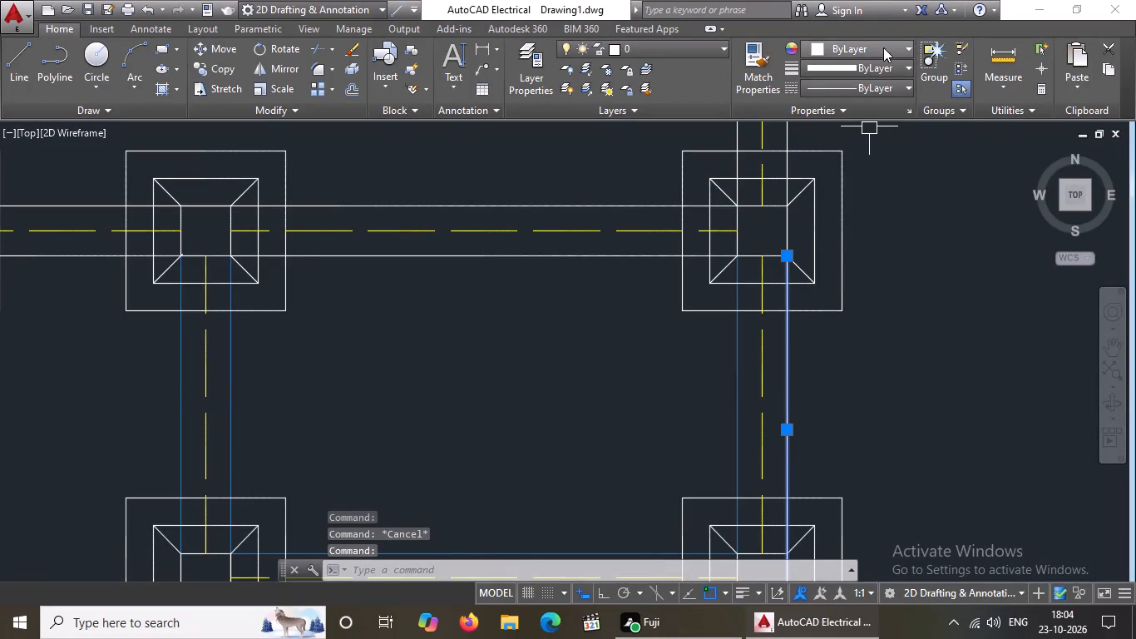
pyautogui.click(915, 147)
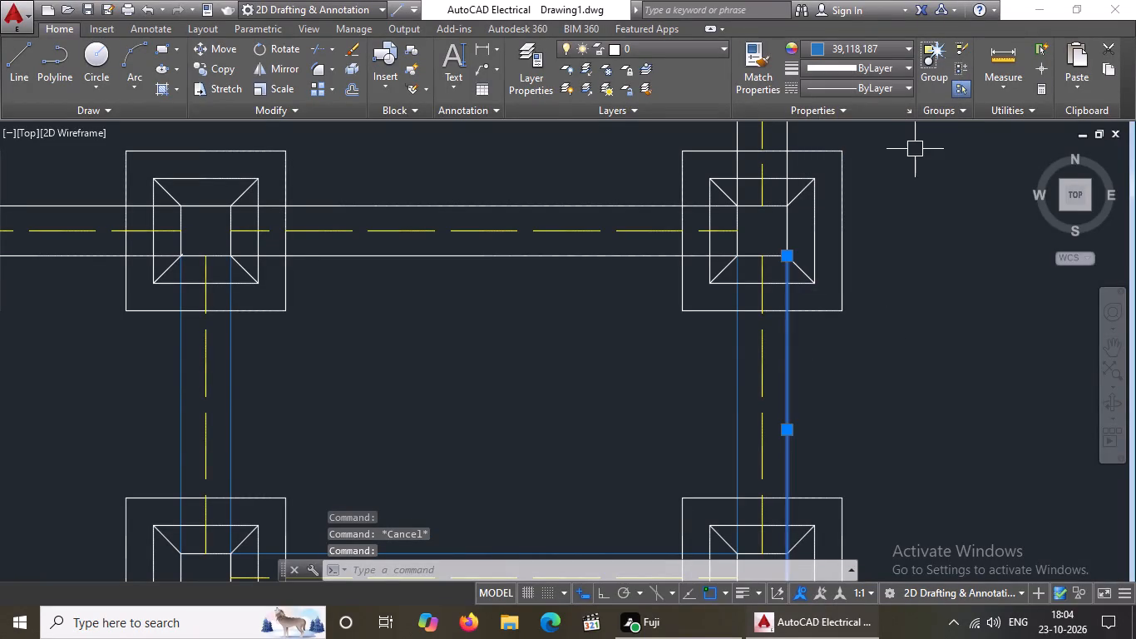
pyautogui.press('Escape')
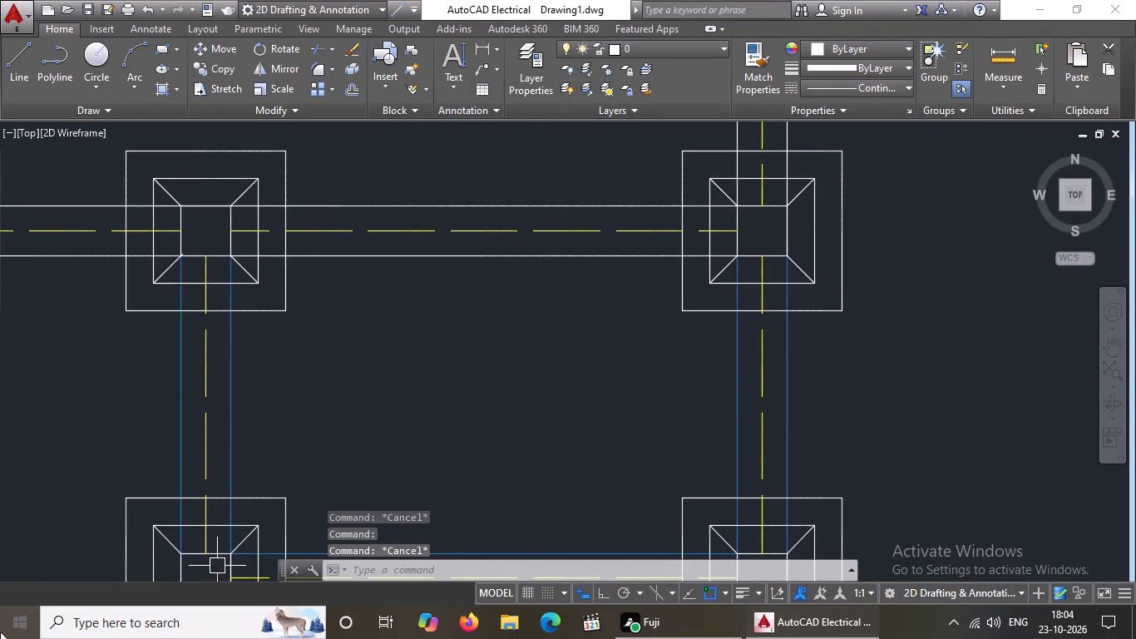
# Recolour the horizontal wall atop the short interior wall blue 39,118,187: its lower line in the right bay and its upper line.
pyautogui.click(467, 256)
pyautogui.click(847, 51)
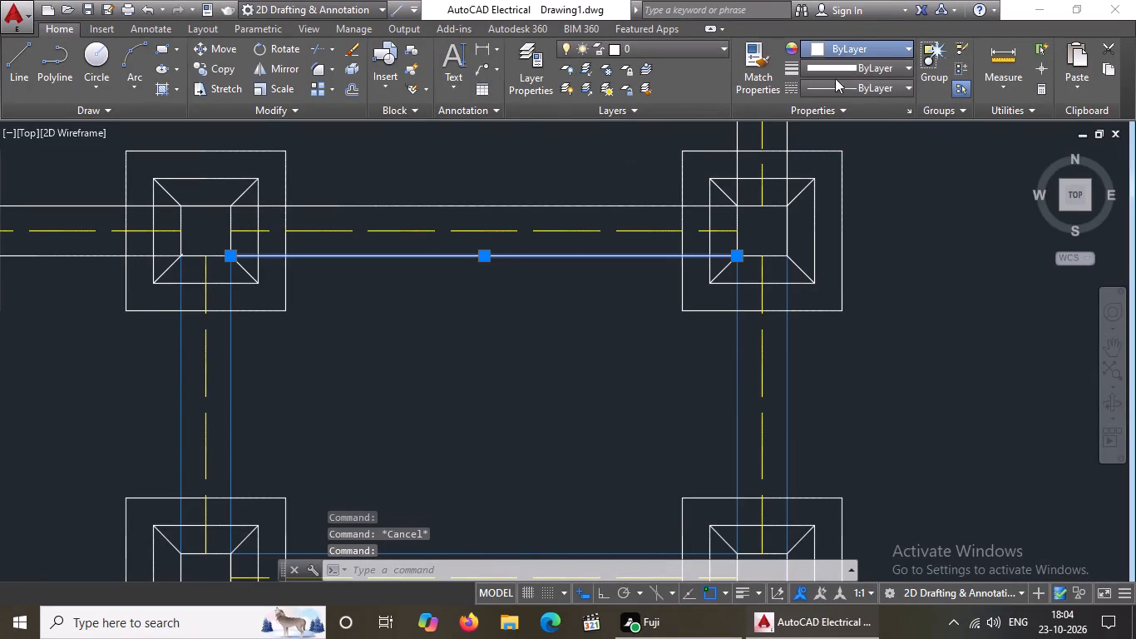
pyautogui.click(910, 141)
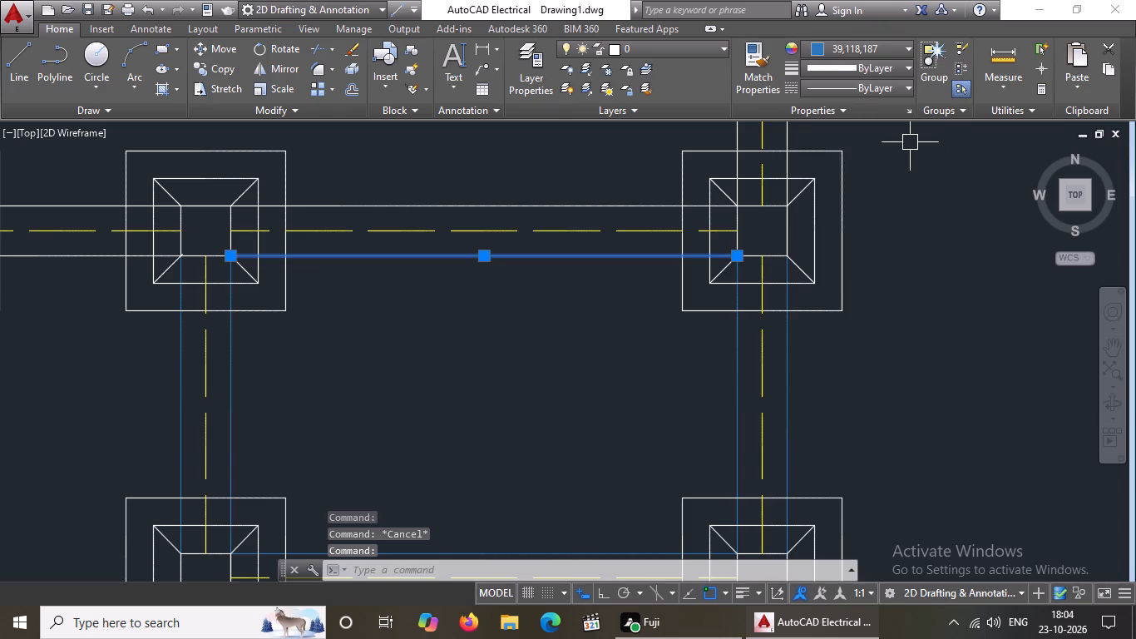
pyautogui.press('Escape')
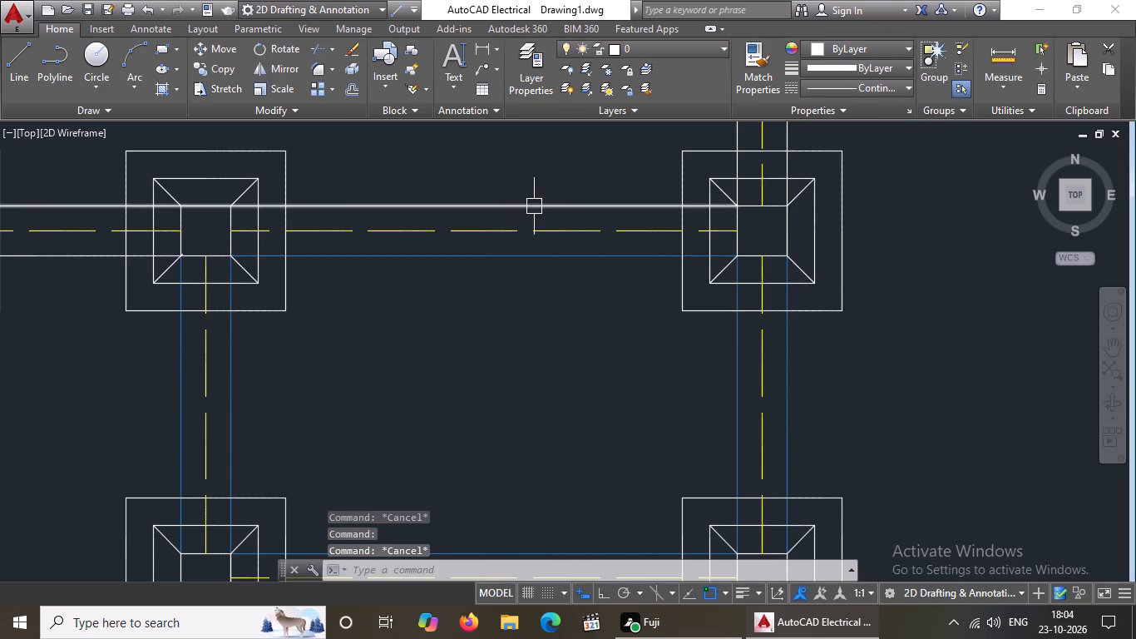
pyautogui.click(536, 205)
pyautogui.click(905, 45)
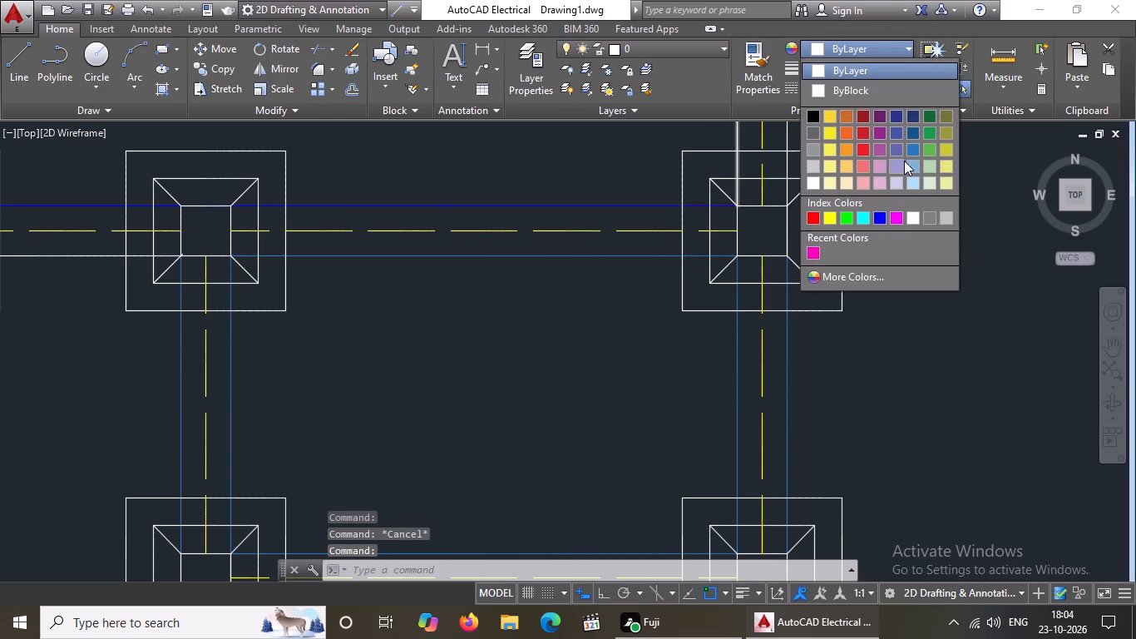
pyautogui.moveTo(914, 146); pyautogui.dragTo(915, 155)
pyautogui.press('Escape')
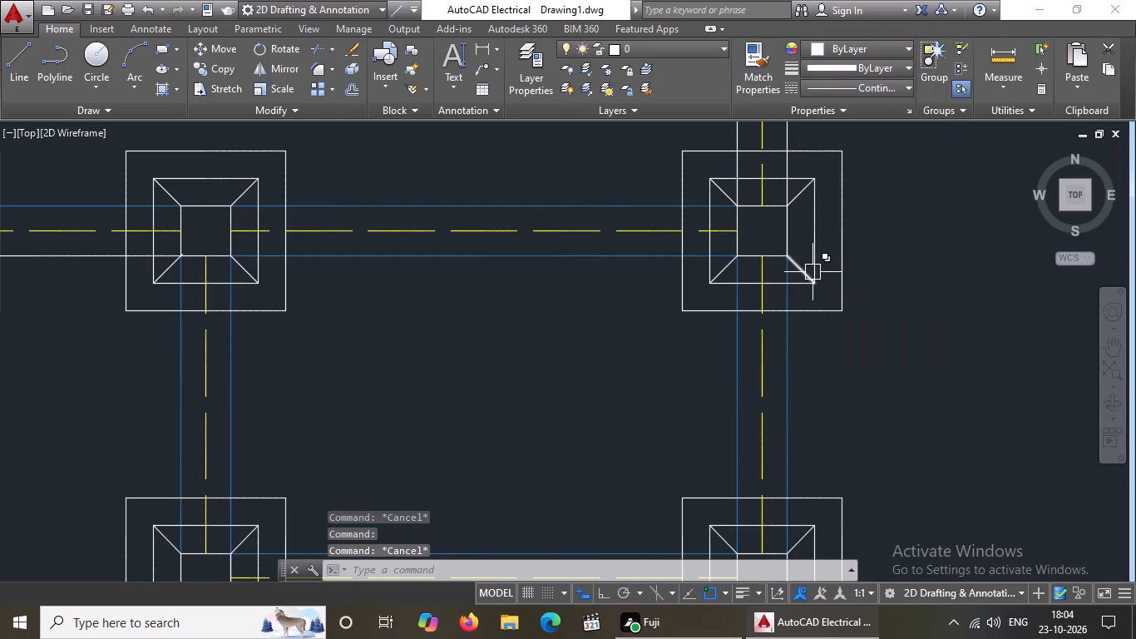
# Change both lines of the upper horizontal wall between the left wall and the middle vertical wall to blue 39,118,187.
pyautogui.scroll(-2, 781, 258)
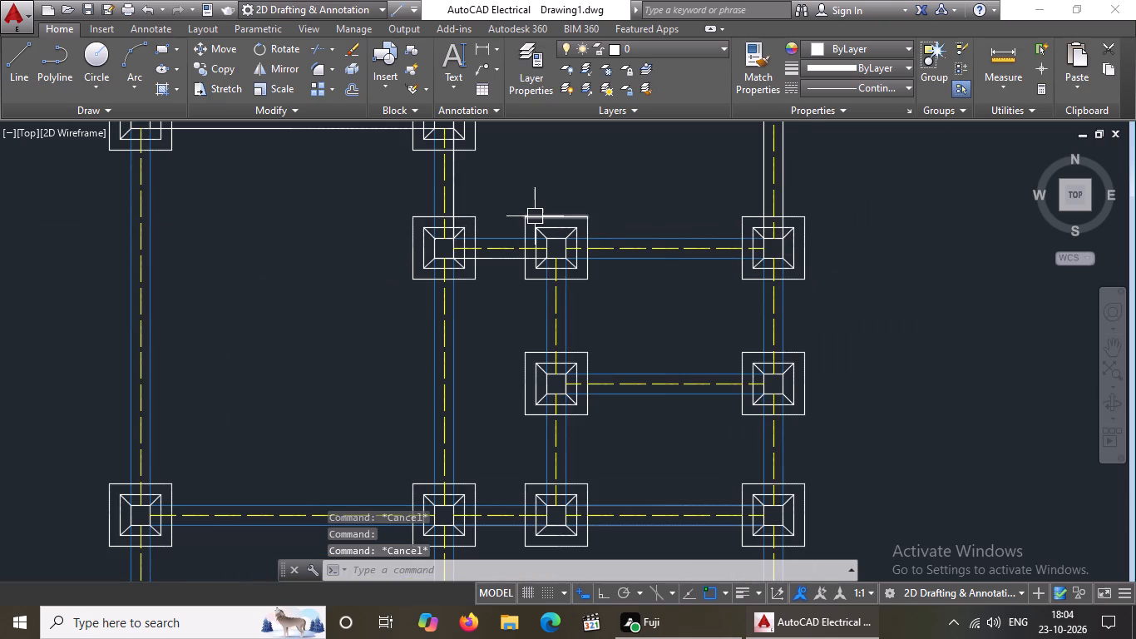
pyautogui.moveTo(535, 216); pyautogui.dragTo(539, 350, button='middle')
pyautogui.scroll(1, 539, 349)
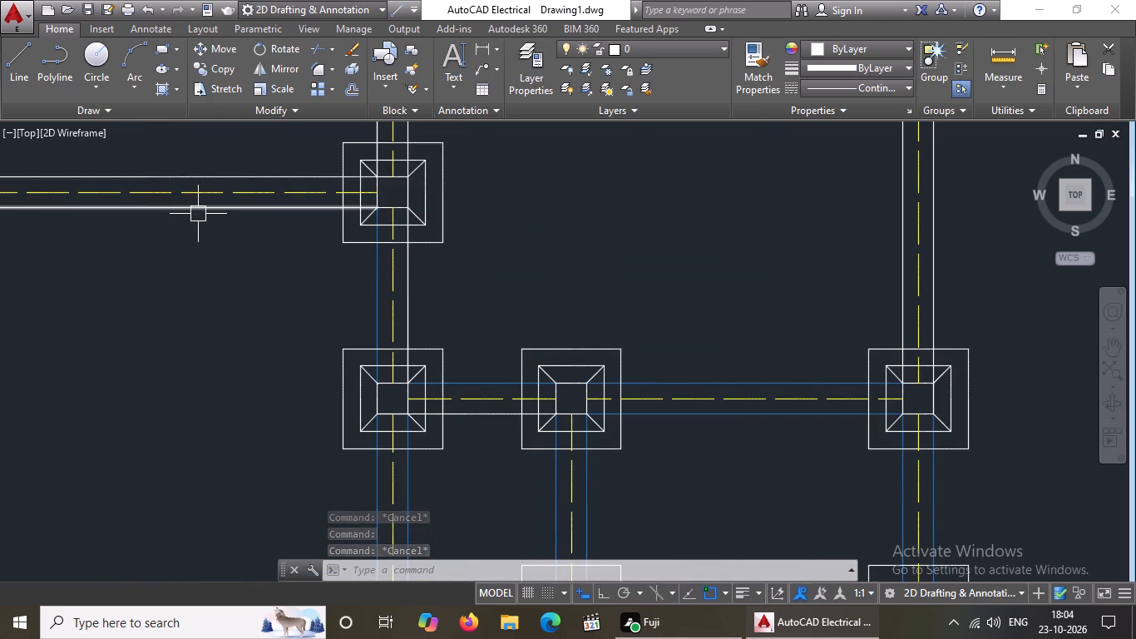
pyautogui.click(199, 213)
pyautogui.click(863, 39)
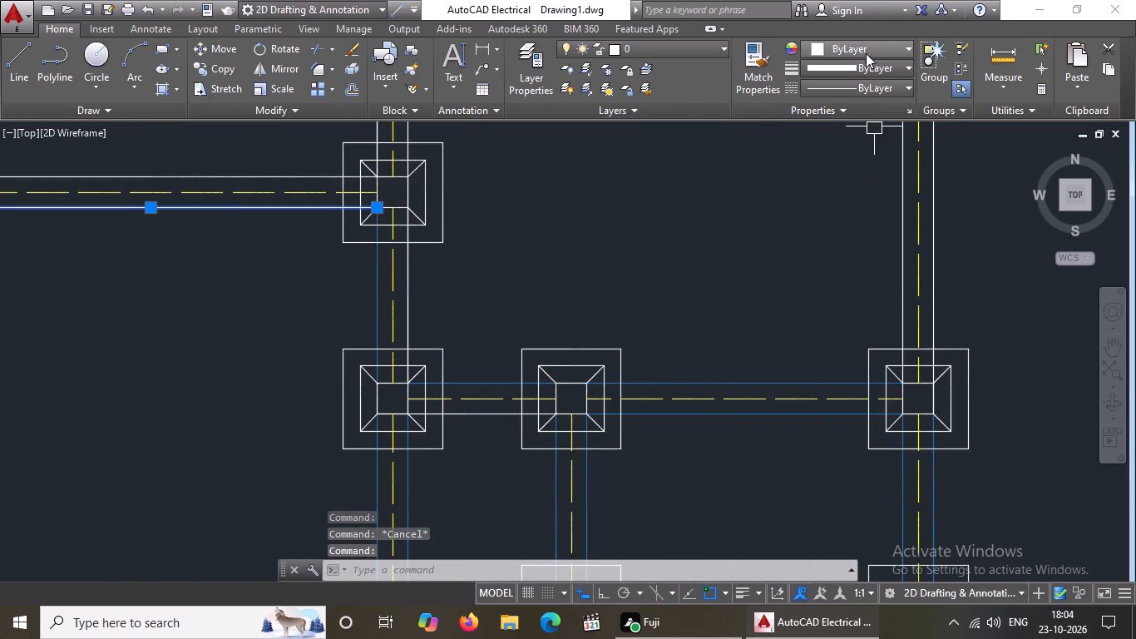
pyautogui.click(866, 46)
pyautogui.click(909, 146)
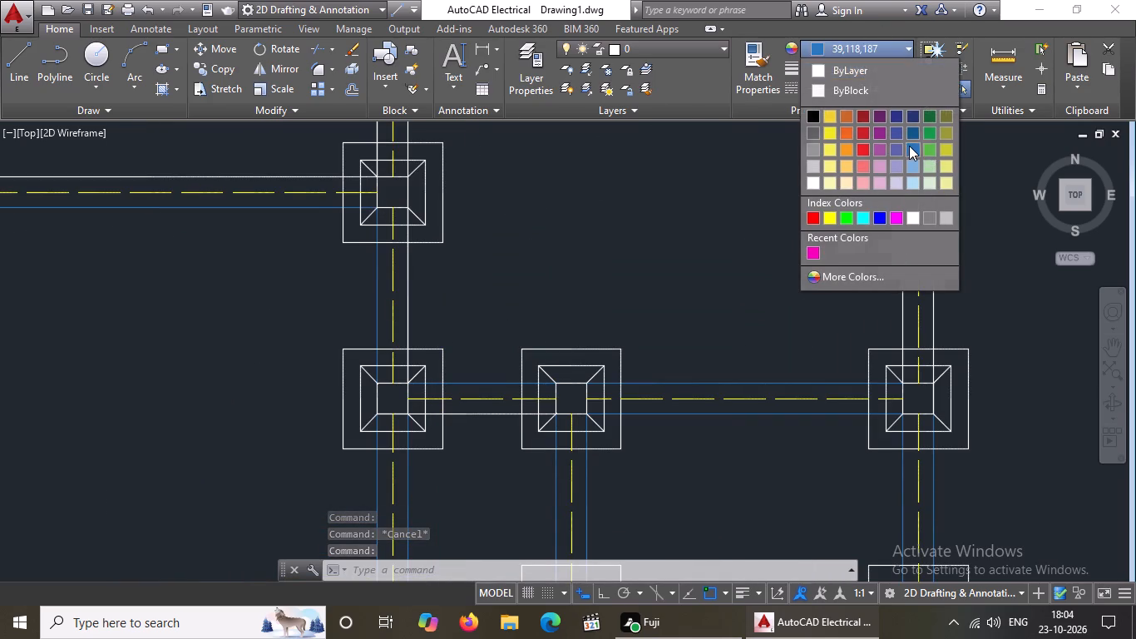
pyautogui.press('Escape')
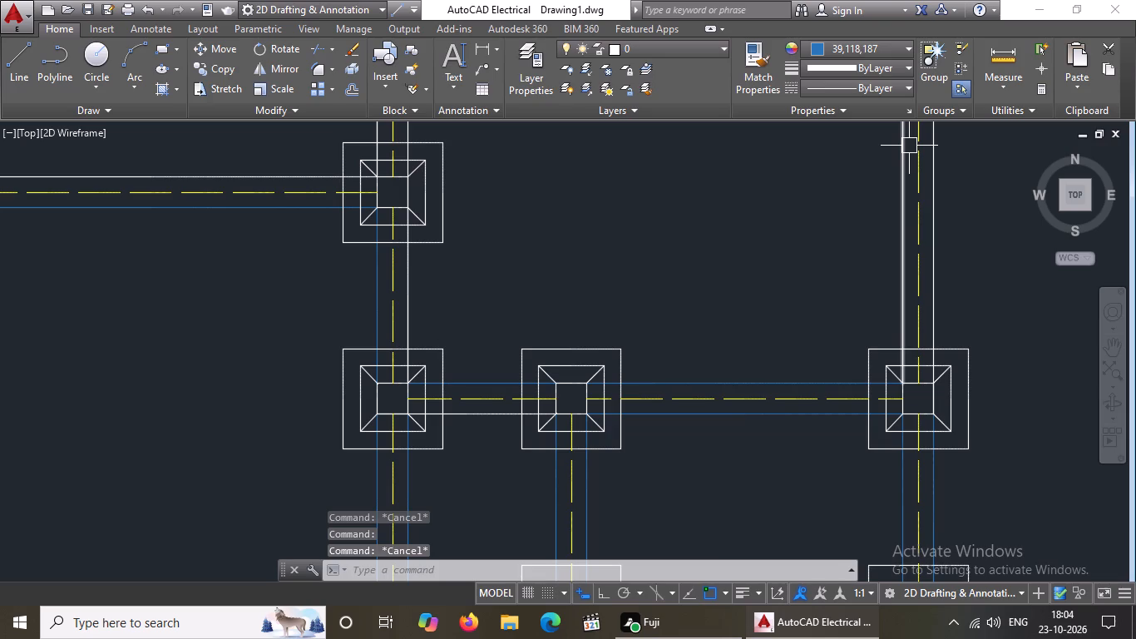
pyautogui.click(274, 181)
pyautogui.click(856, 48)
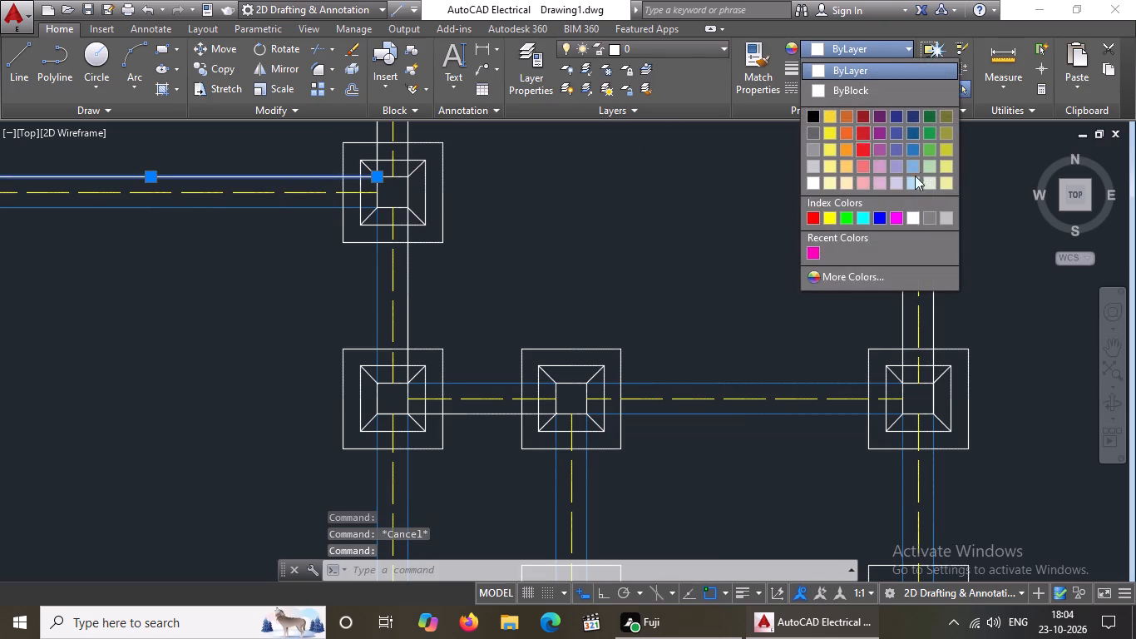
pyautogui.click(917, 149)
pyautogui.press('Escape')
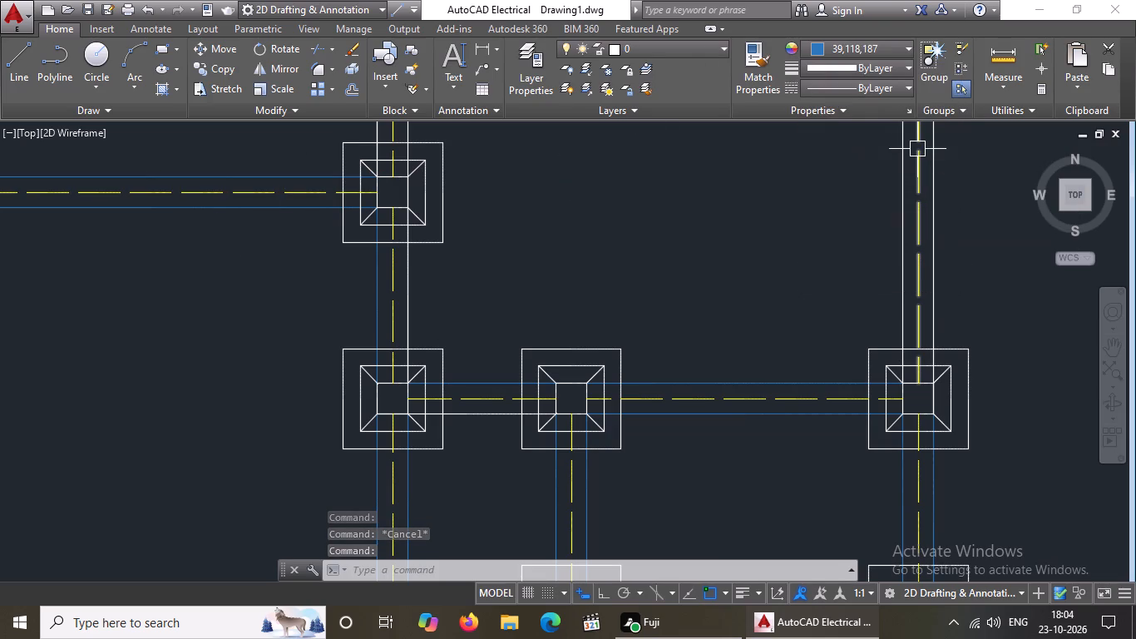
# Change the right line of the middle vertical wall's short bay, just below the upper-left horizontal wall, to blue 39,118,187.
pyautogui.click(409, 289)
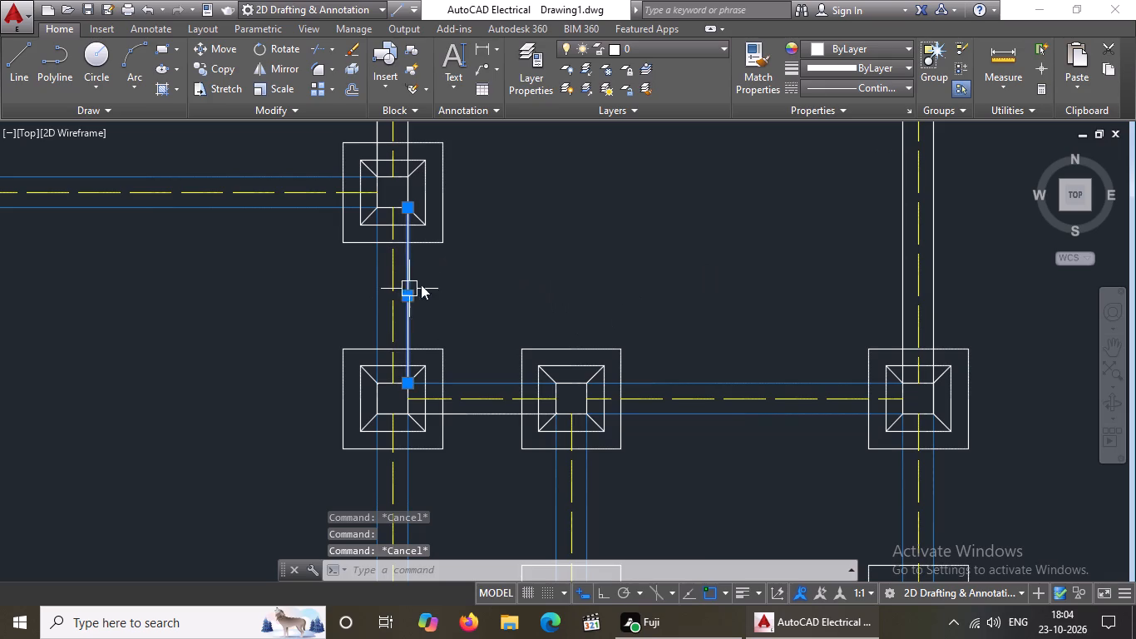
pyautogui.click(873, 42)
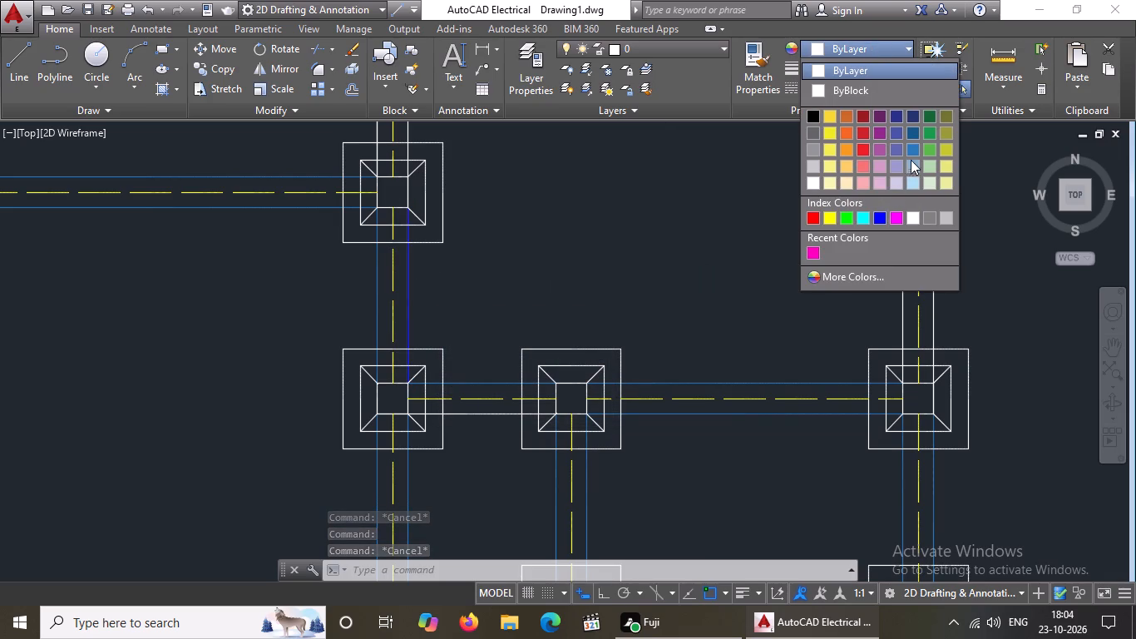
pyautogui.click(914, 146)
pyautogui.press('Escape')
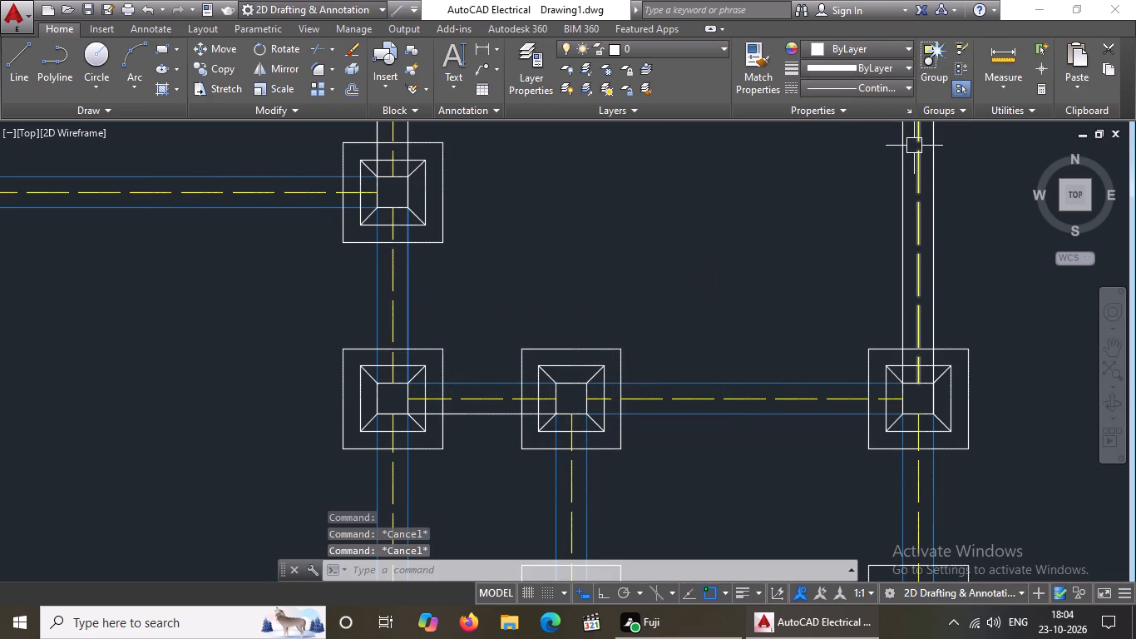
# Change both lines of the right wall's uppermost bay, reaching up to the top wall, to blue 39,118,187.
pyautogui.click(902, 297)
pyautogui.click(872, 55)
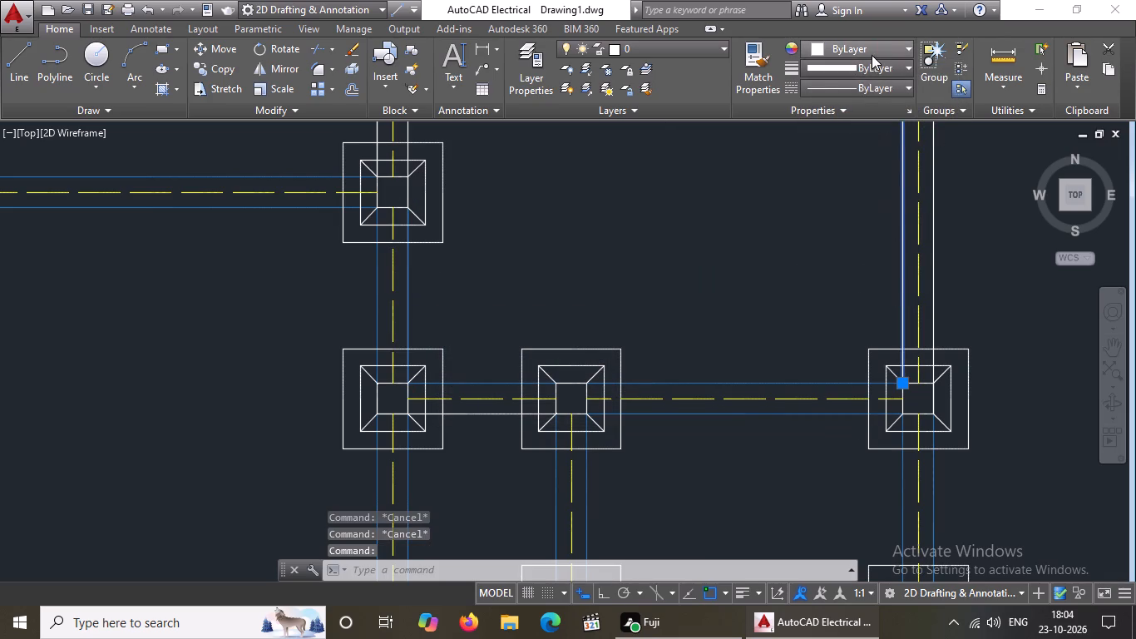
pyautogui.click(911, 146)
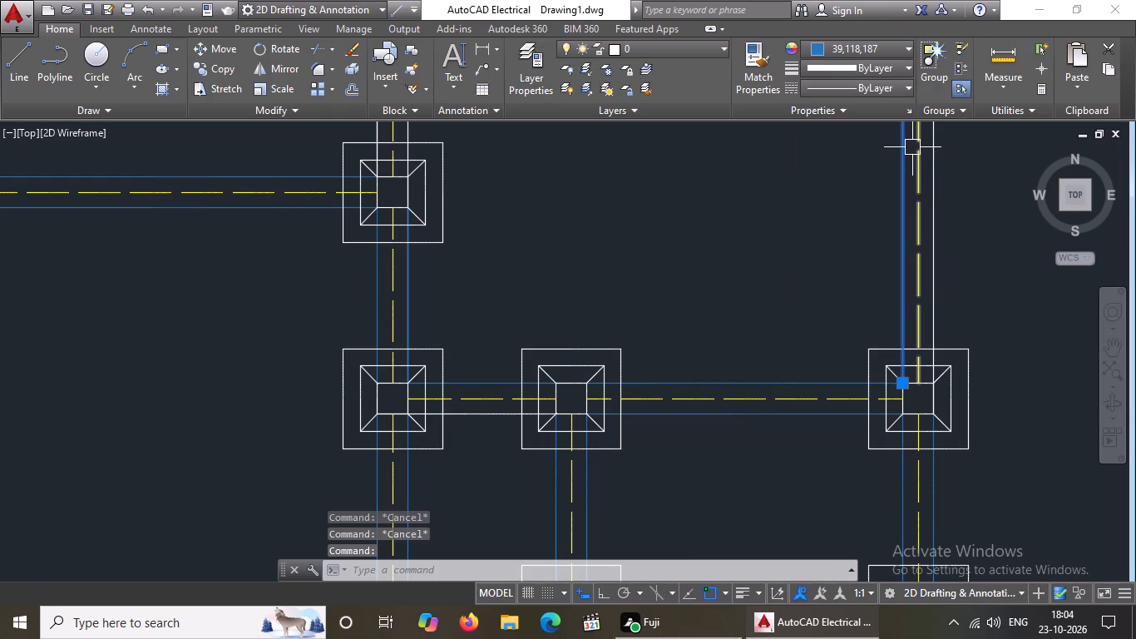
pyautogui.press('Escape')
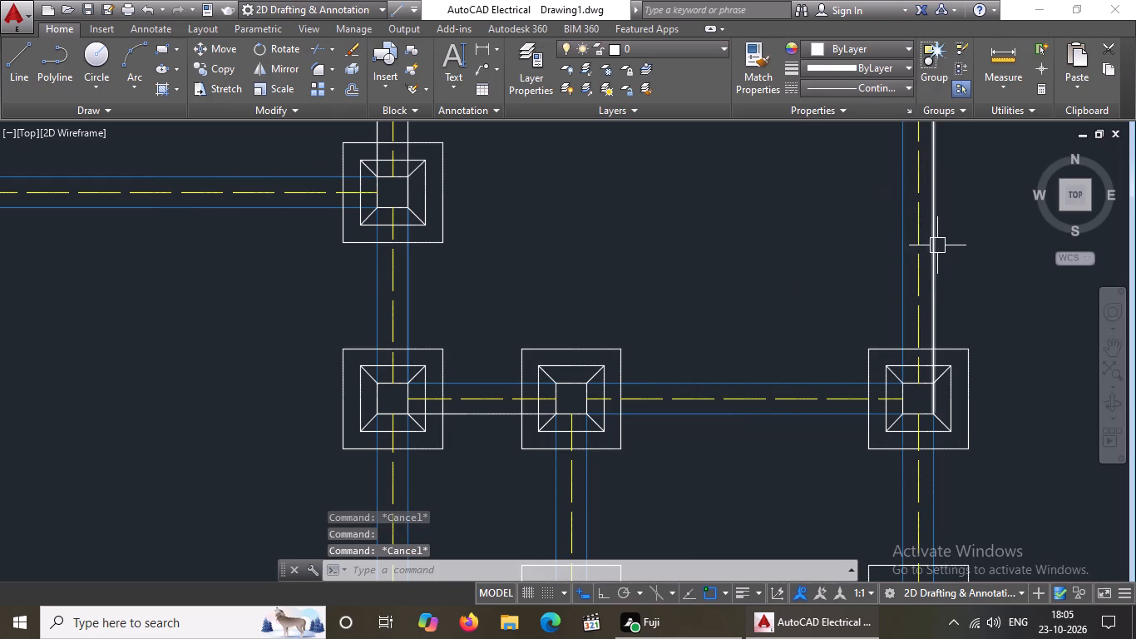
pyautogui.click(935, 248)
pyautogui.click(888, 50)
pyautogui.click(914, 149)
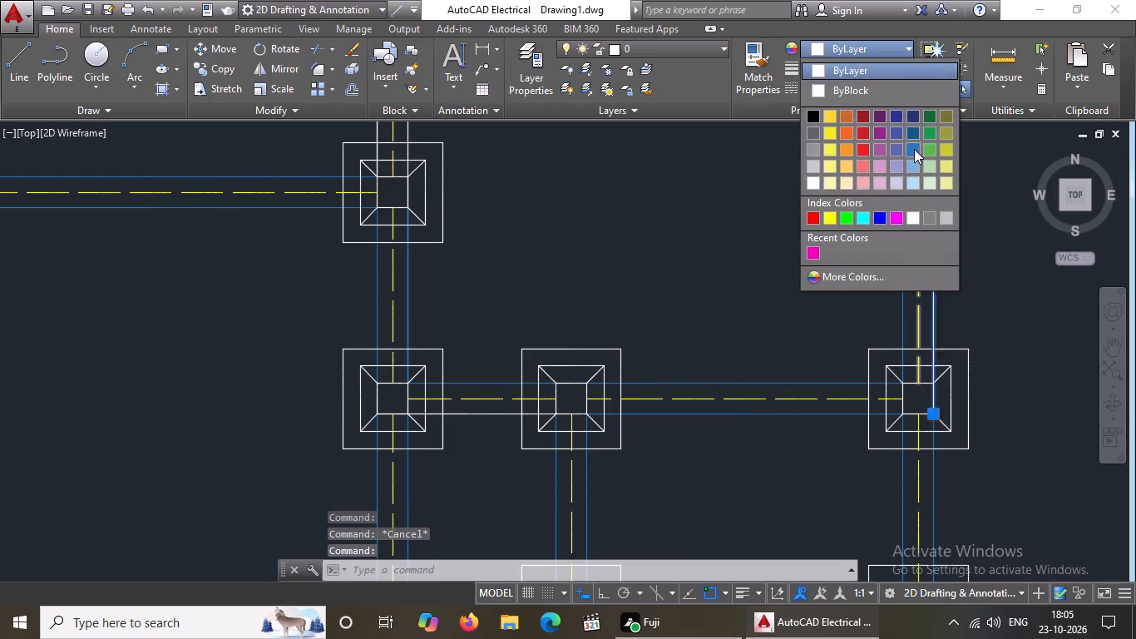
pyautogui.press('Escape')
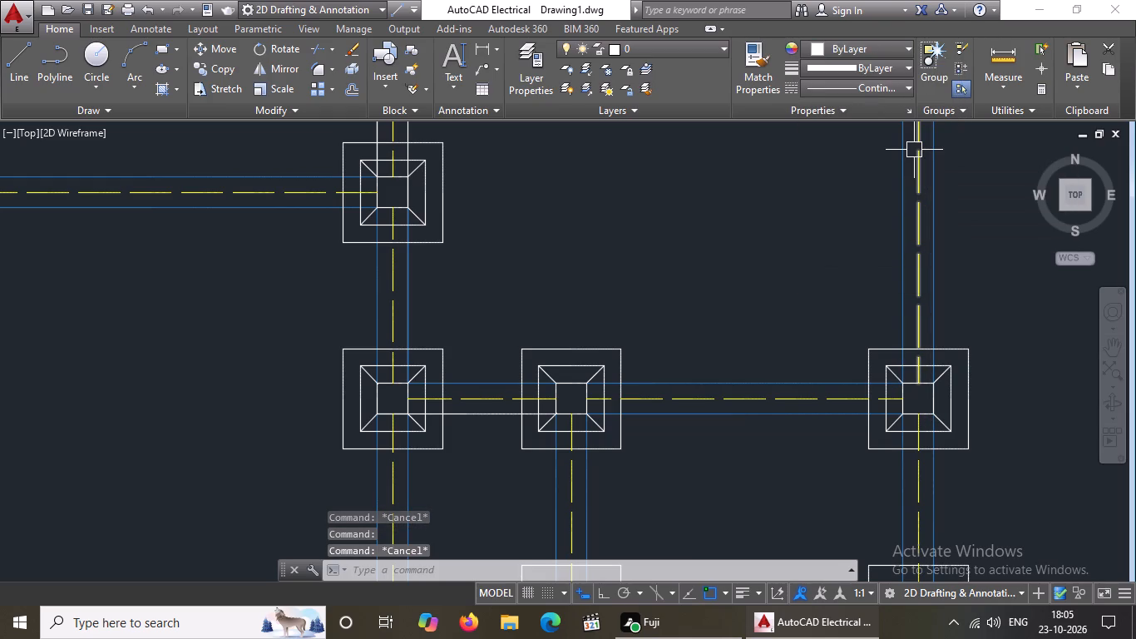
# Change both lines of the left wall's uppermost bay, reaching up to the top wall, to blue 39,118,187.
pyautogui.scroll(-3, 744, 291)
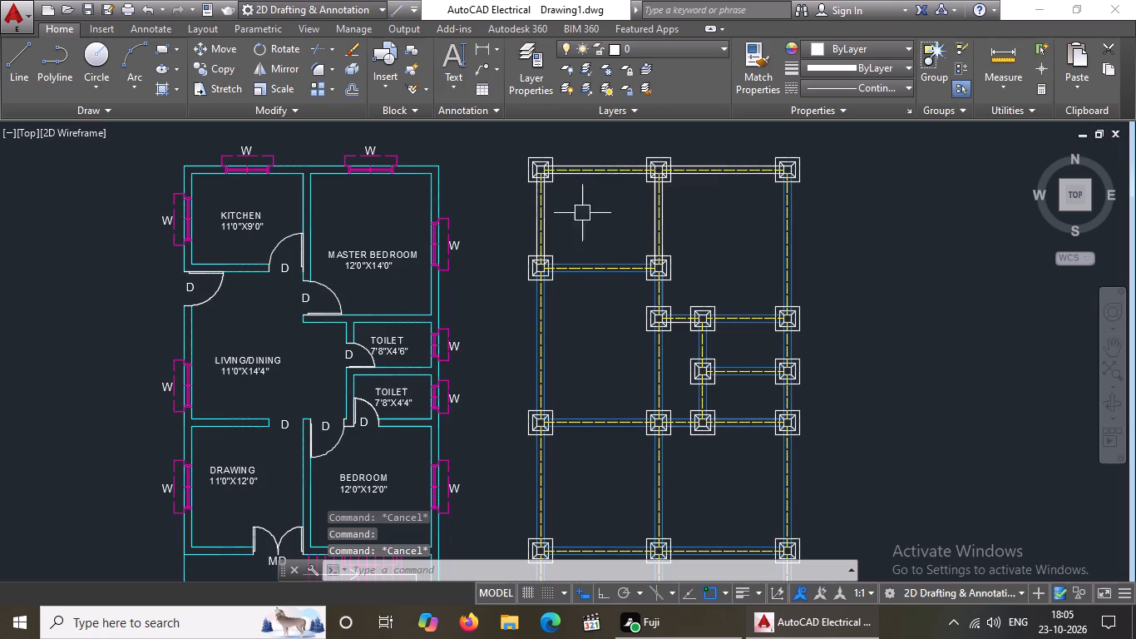
pyautogui.scroll(3, 546, 213)
pyautogui.click(499, 226)
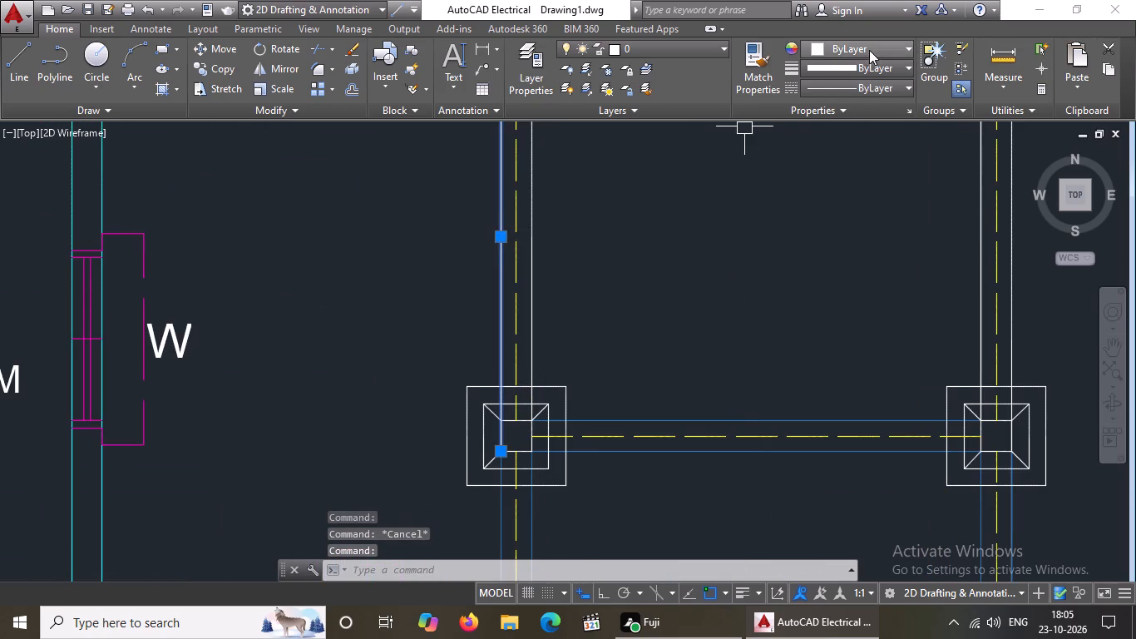
pyautogui.click(870, 49)
pyautogui.click(914, 146)
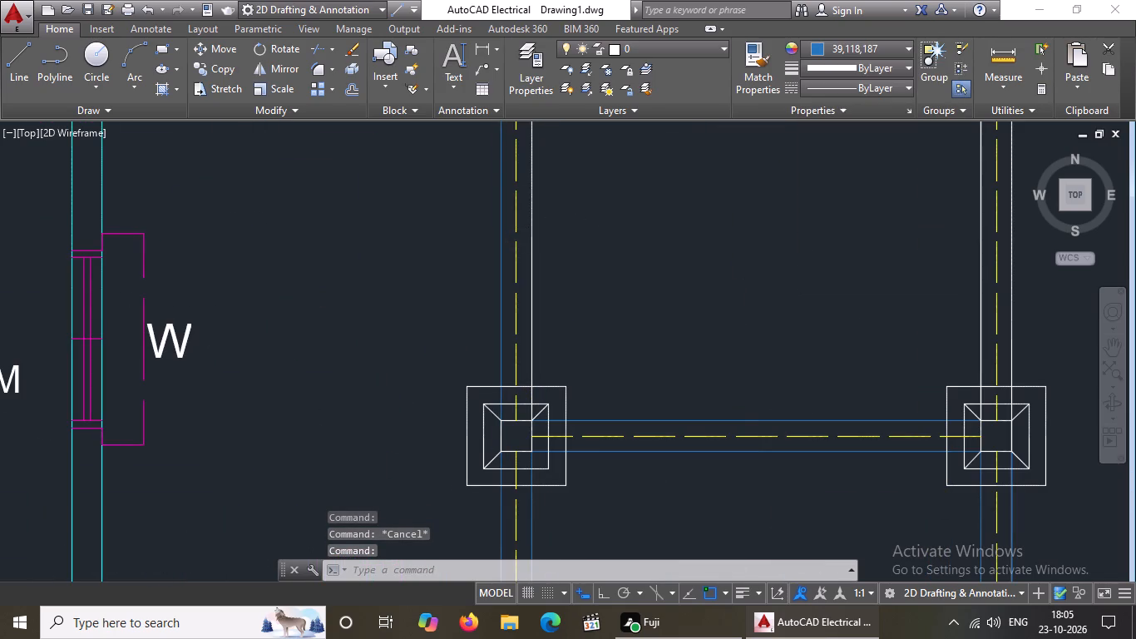
pyautogui.press('Escape')
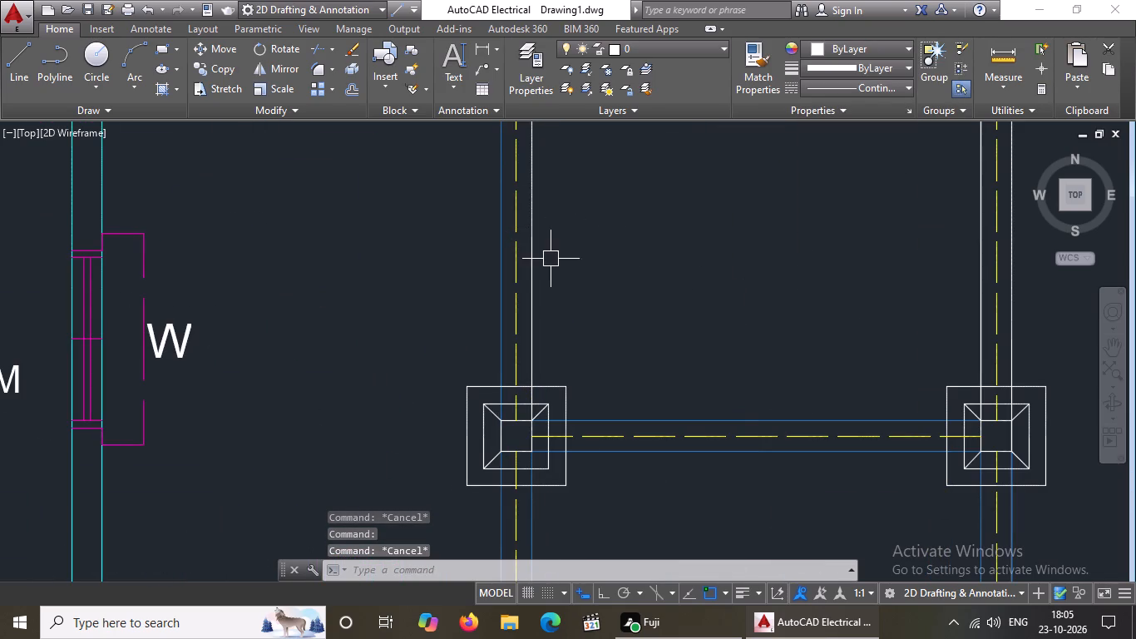
pyautogui.click(536, 282)
pyautogui.click(848, 50)
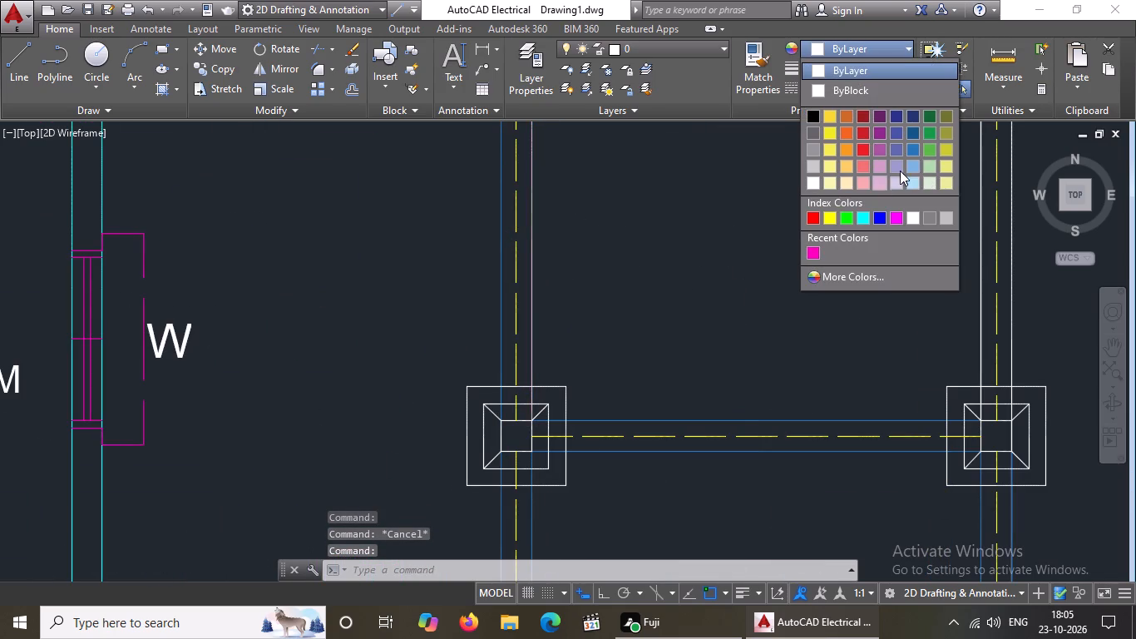
pyautogui.click(917, 144)
pyautogui.press('Escape')
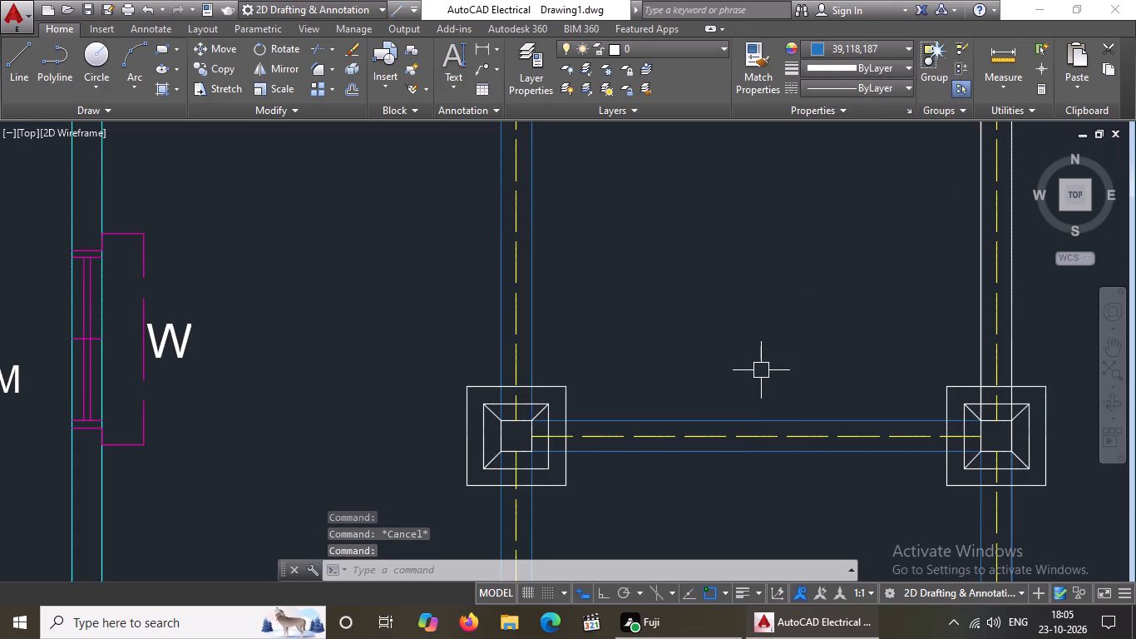
# Change both lines of the middle vertical wall's uppermost bay, just below the top wall, to blue 39,118,187.
pyautogui.scroll(-4, 761, 370)
pyautogui.scroll(4, 777, 349)
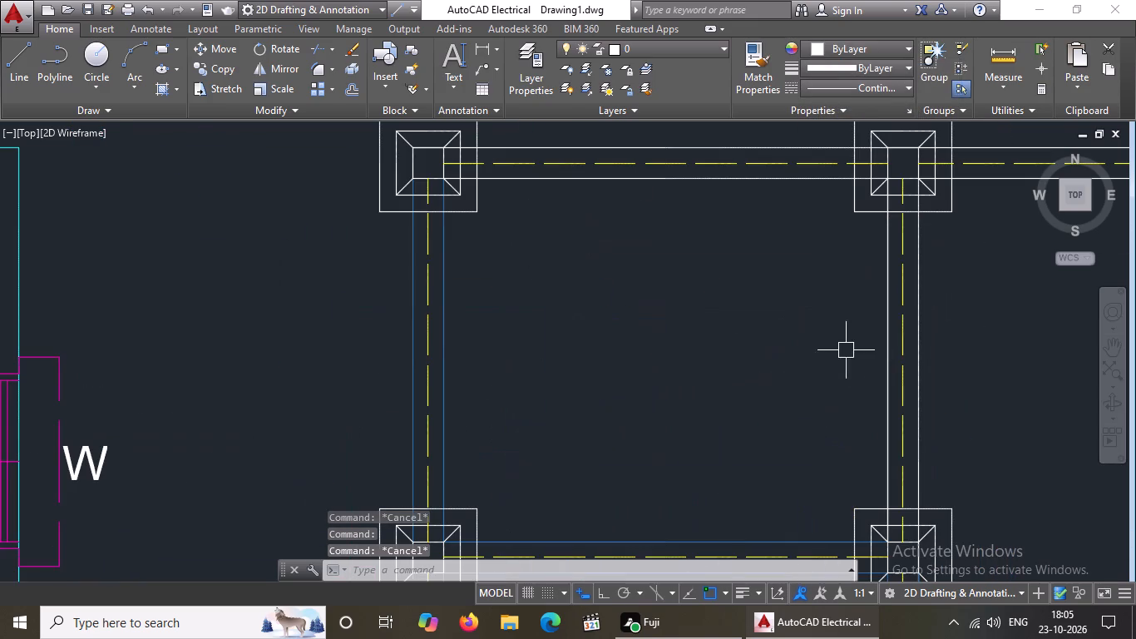
pyautogui.click(887, 333)
pyautogui.click(861, 45)
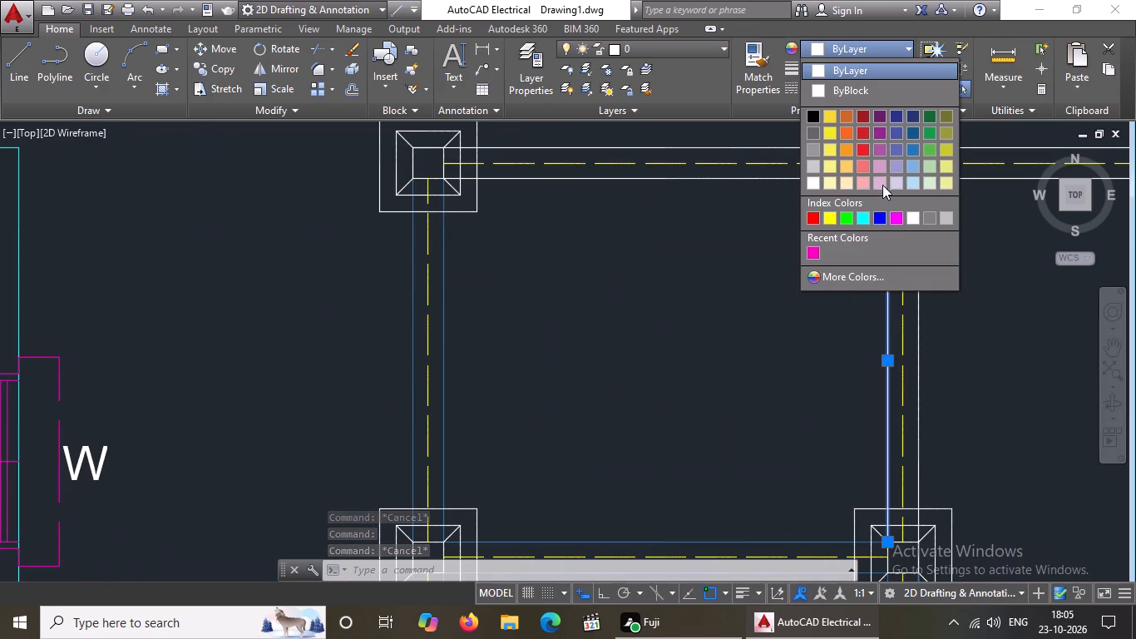
pyautogui.click(910, 149)
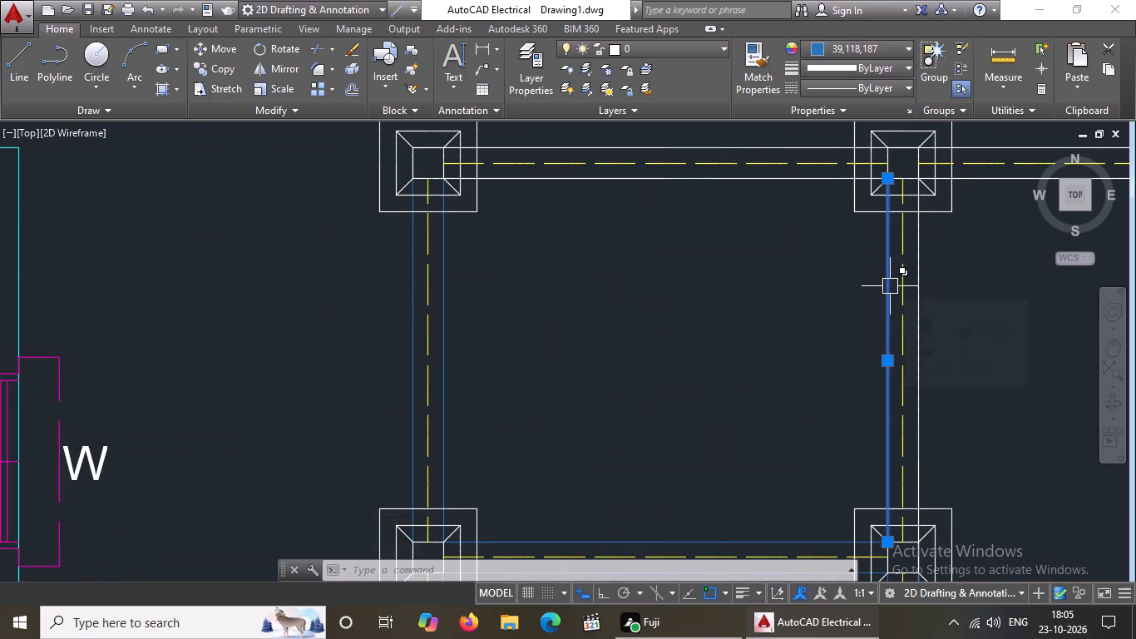
pyautogui.press('Escape')
pyautogui.click(917, 313)
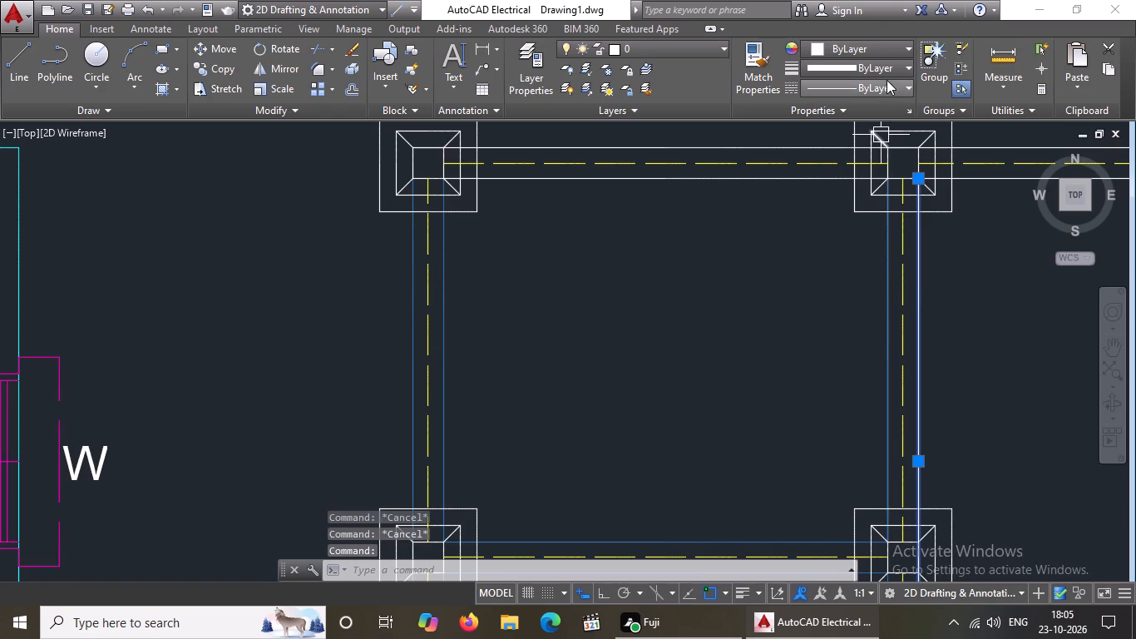
pyautogui.click(888, 42)
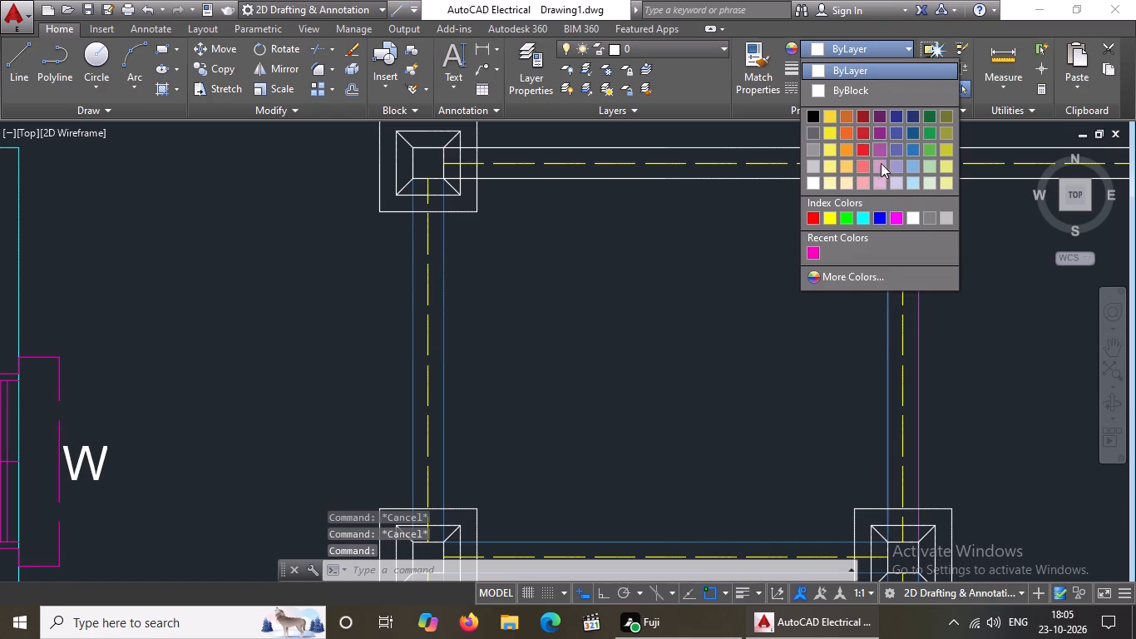
pyautogui.click(910, 146)
pyautogui.press('Escape')
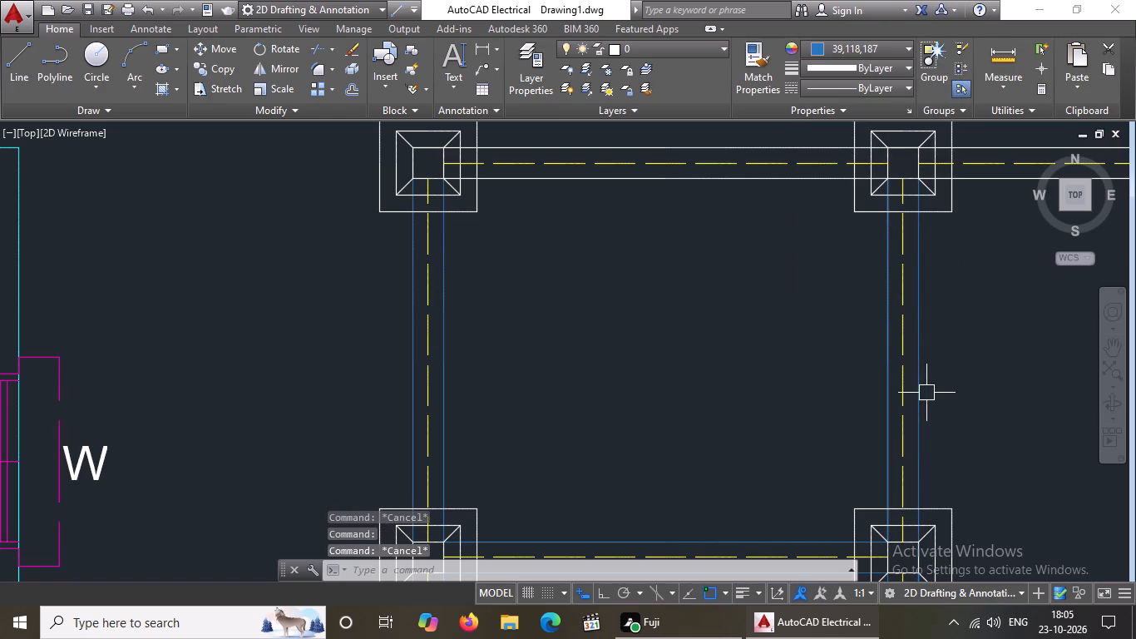
# Recolour the lower and upper lines of the top wall's left bay blue 39,118,187.
pyautogui.scroll(-2, 921, 373)
pyautogui.moveTo(949, 368); pyautogui.dragTo(722, 406, button='middle')
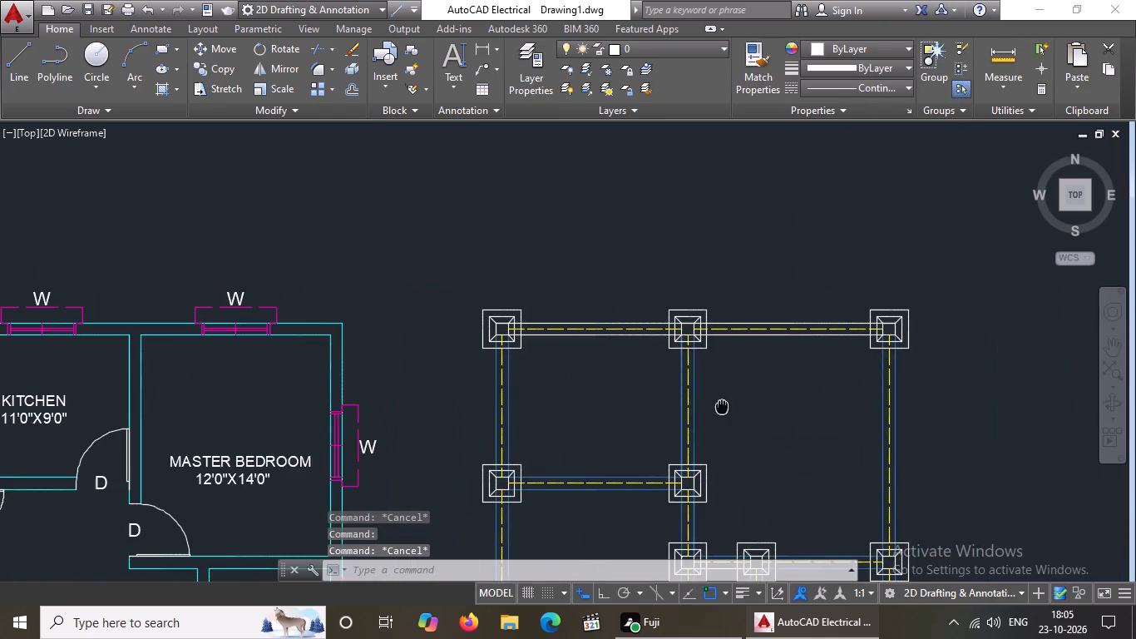
pyautogui.scroll(3, 546, 313)
pyautogui.click(605, 409)
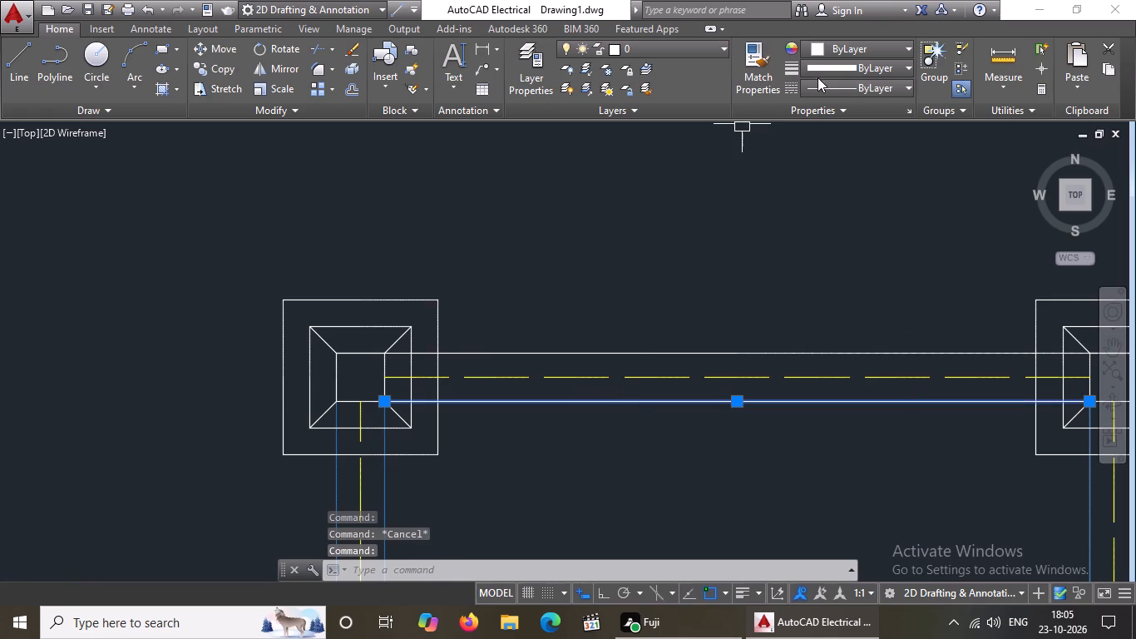
pyautogui.click(840, 44)
pyautogui.click(908, 147)
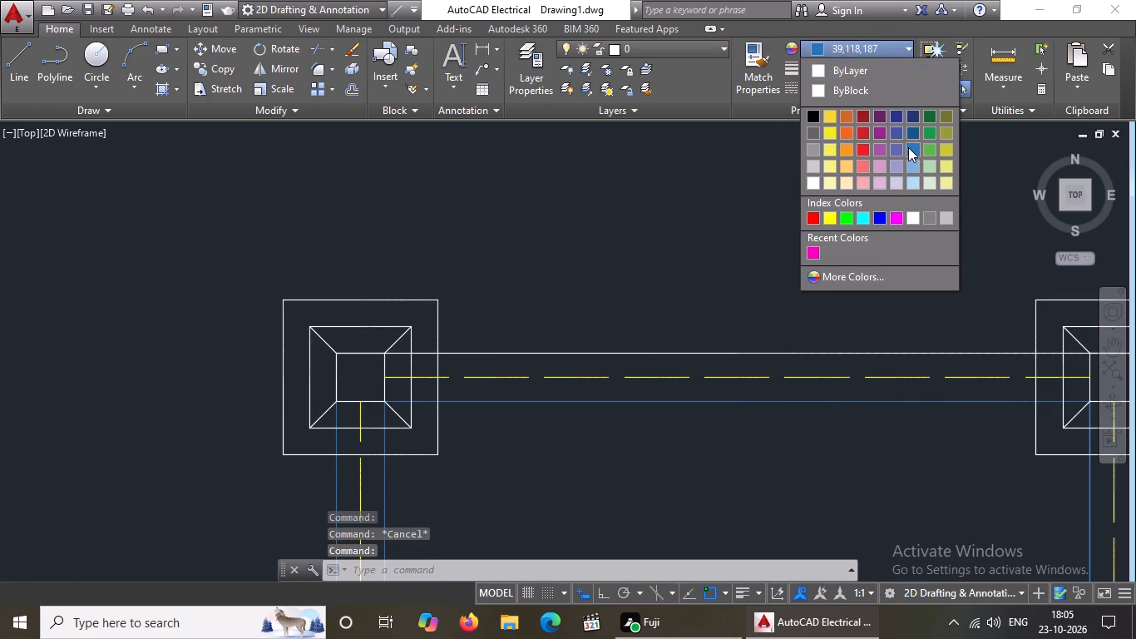
pyautogui.press('Escape')
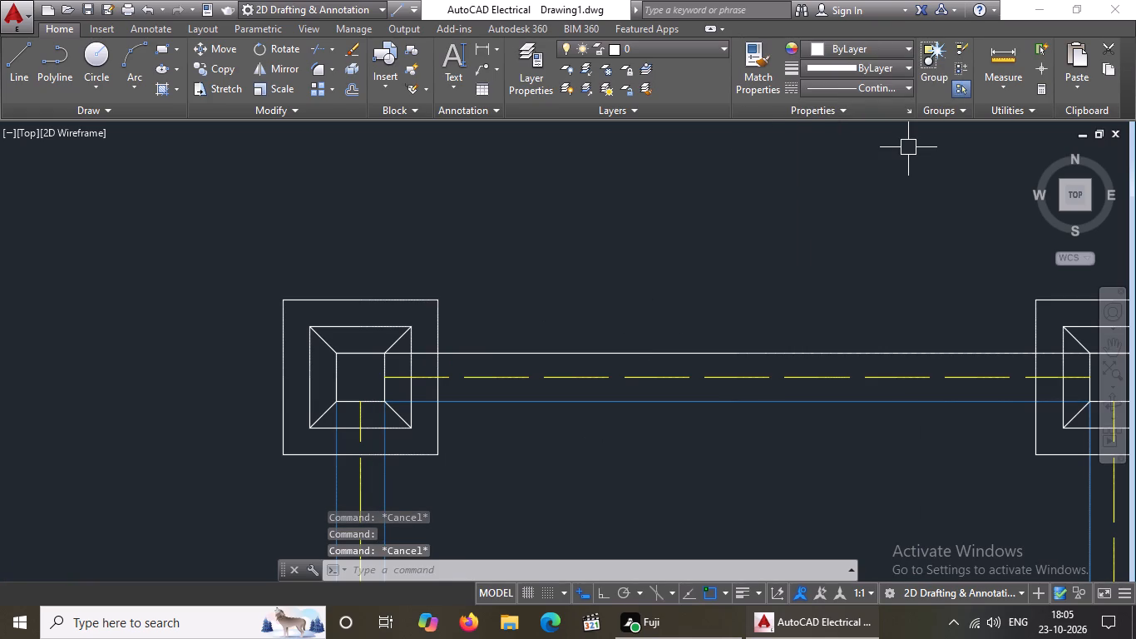
pyautogui.click(748, 357)
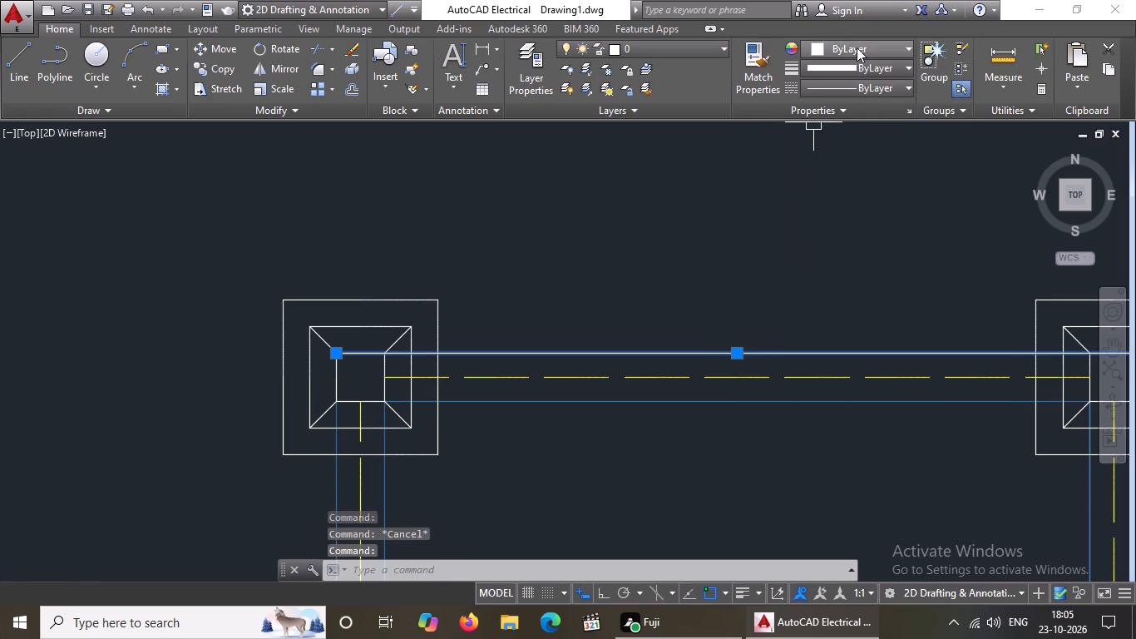
pyautogui.click(857, 47)
pyautogui.click(909, 146)
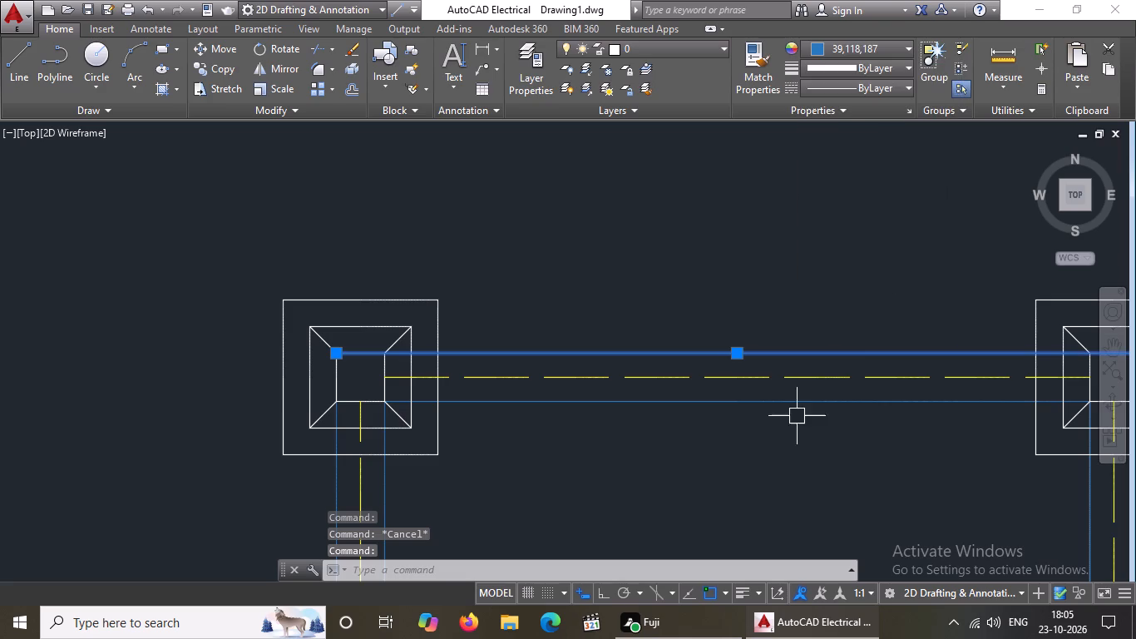
pyautogui.press('Escape')
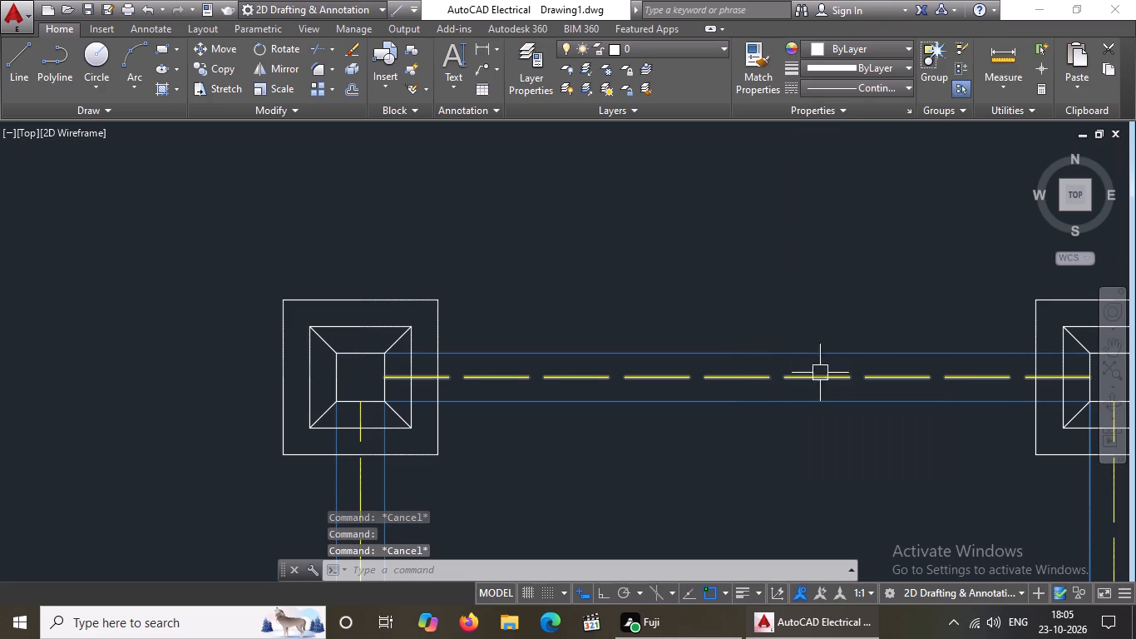
# Recolour the lower and upper lines of the top wall's right bay blue 39,118,187.
pyautogui.scroll(-3, 786, 361)
pyautogui.scroll(3, 979, 368)
pyautogui.click(928, 383)
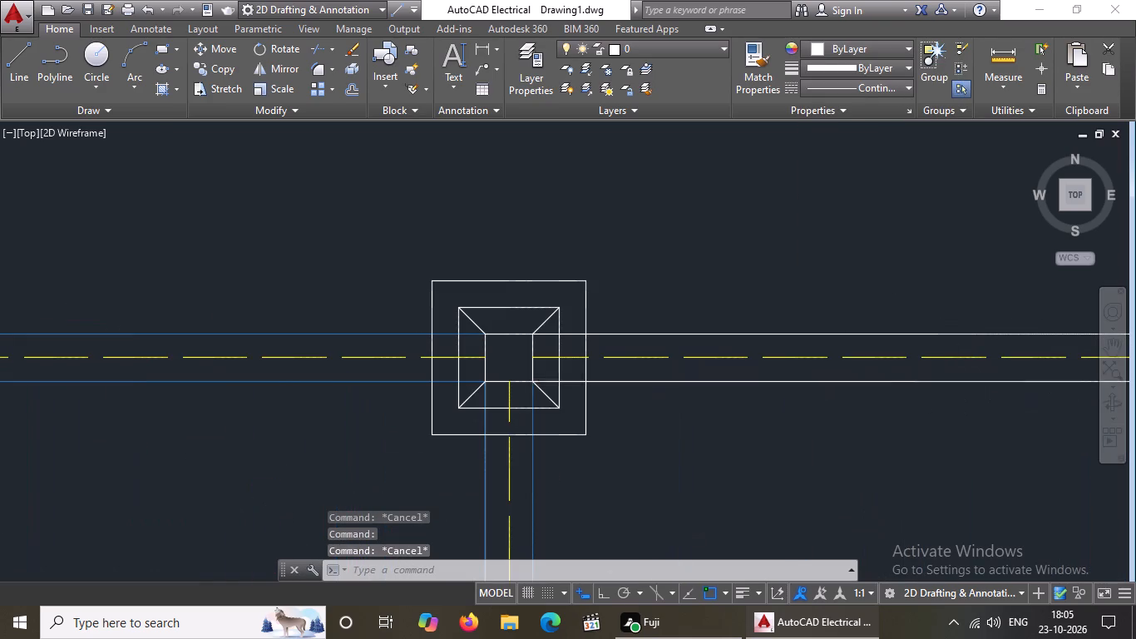
pyautogui.click(882, 46)
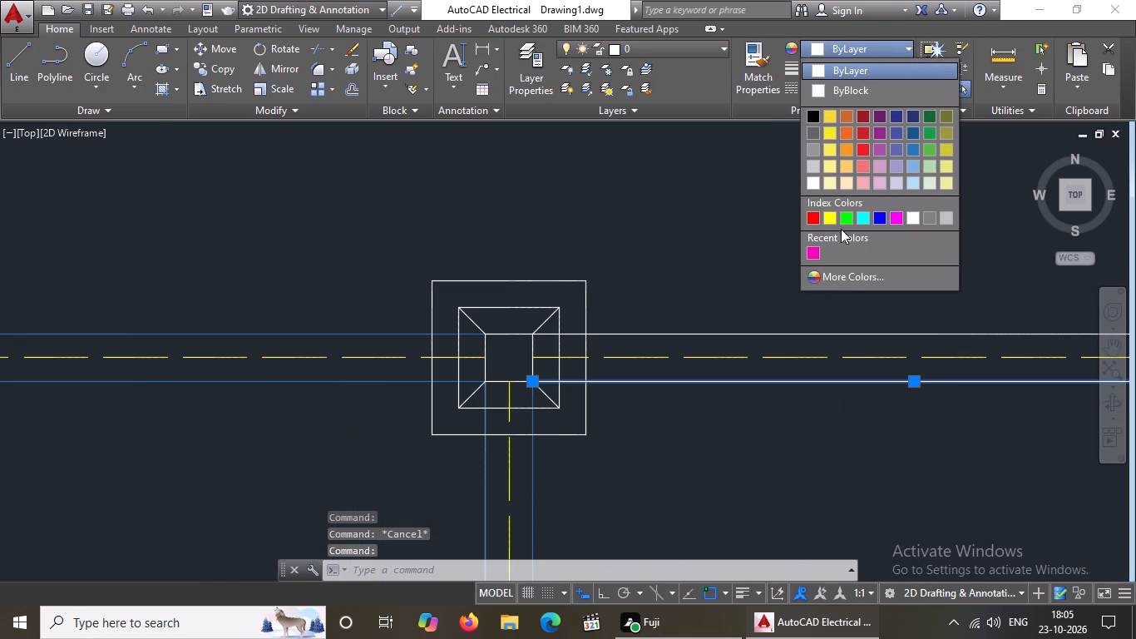
pyautogui.click(911, 148)
pyautogui.press('Escape')
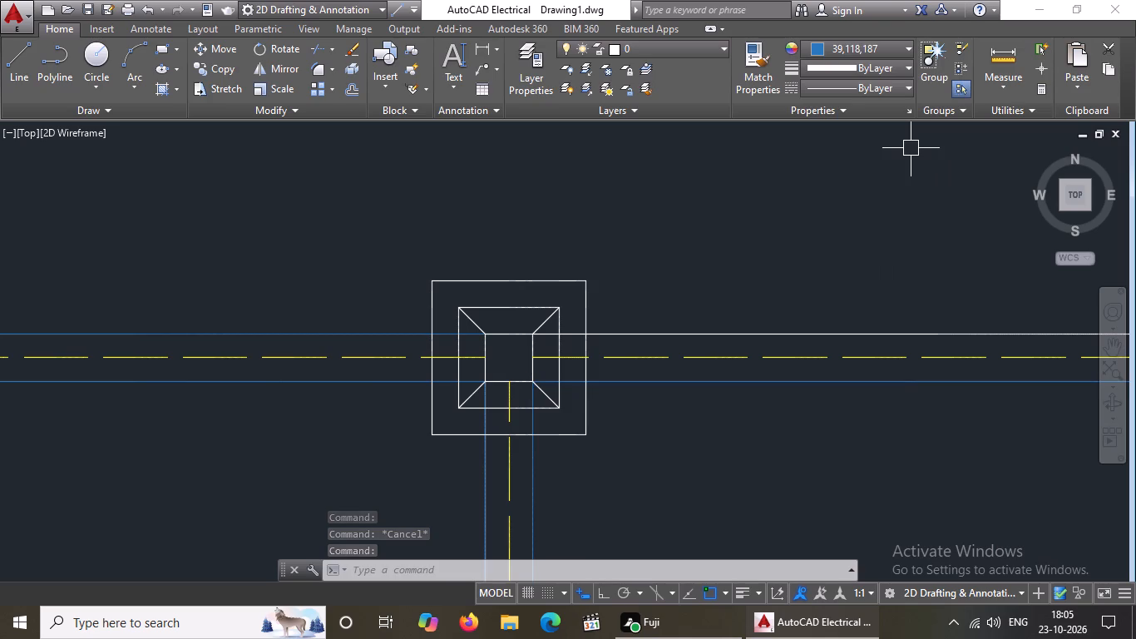
pyautogui.click(821, 335)
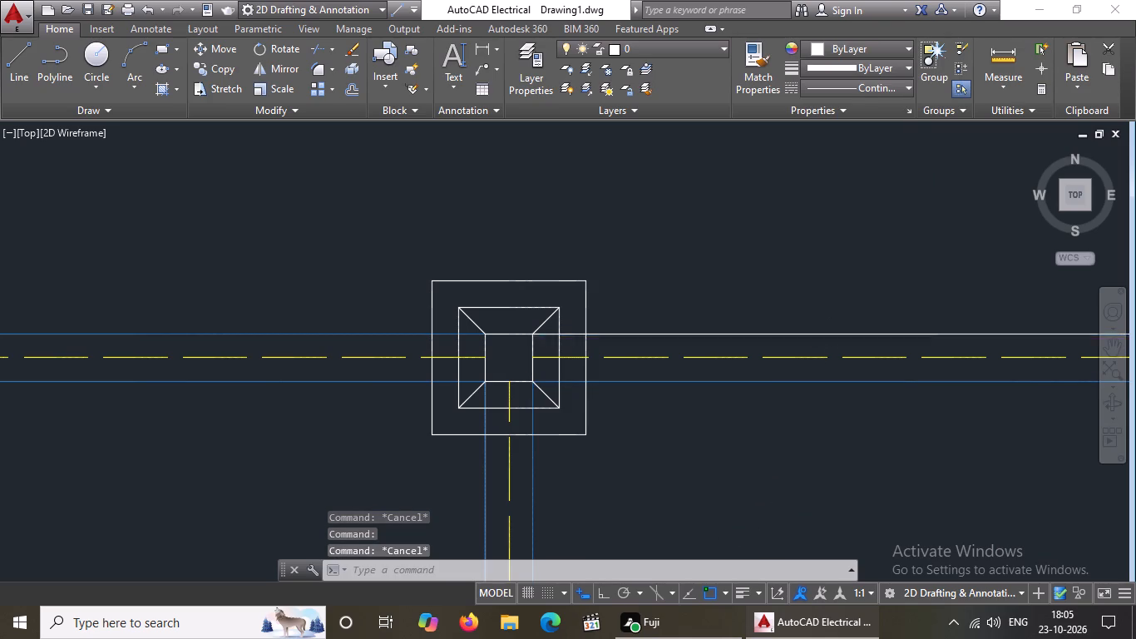
pyautogui.click(887, 50)
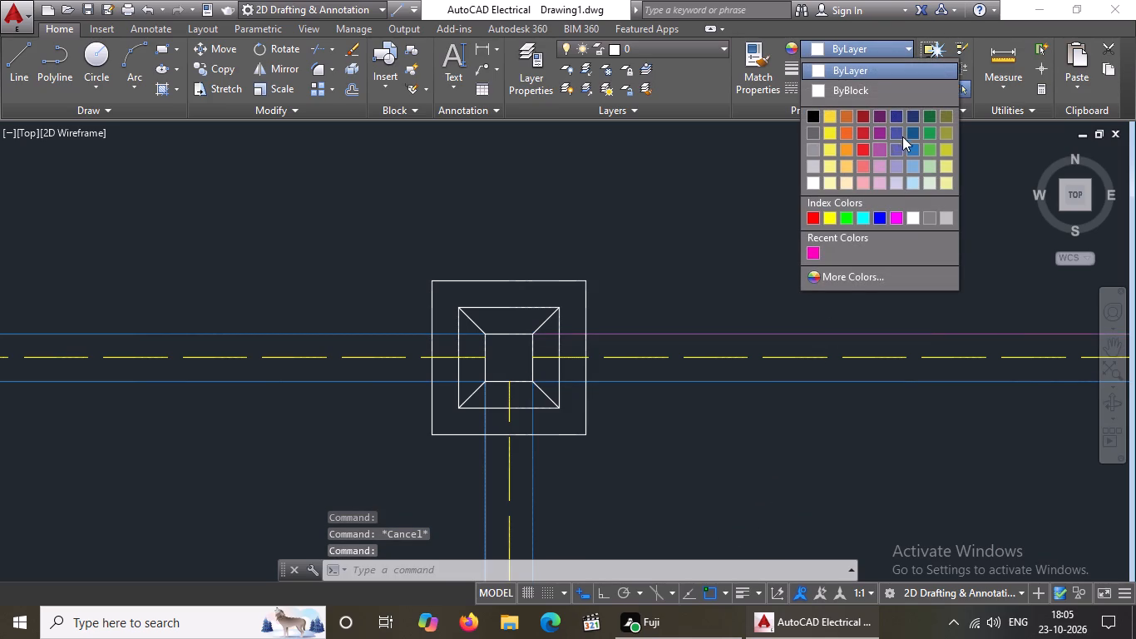
pyautogui.click(917, 149)
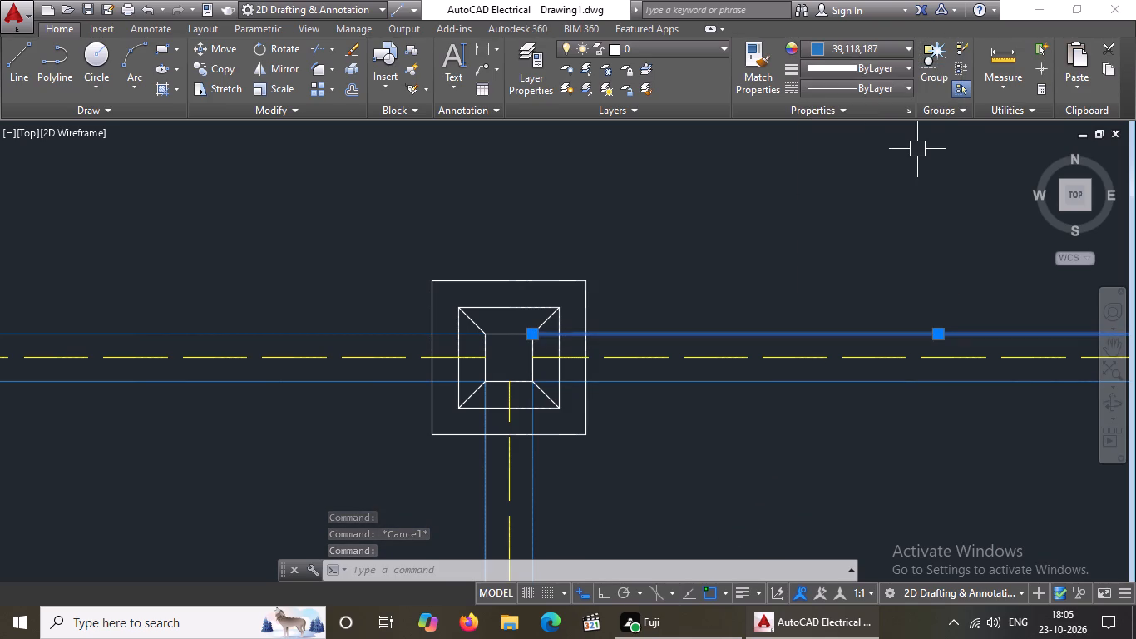
pyautogui.press('Escape')
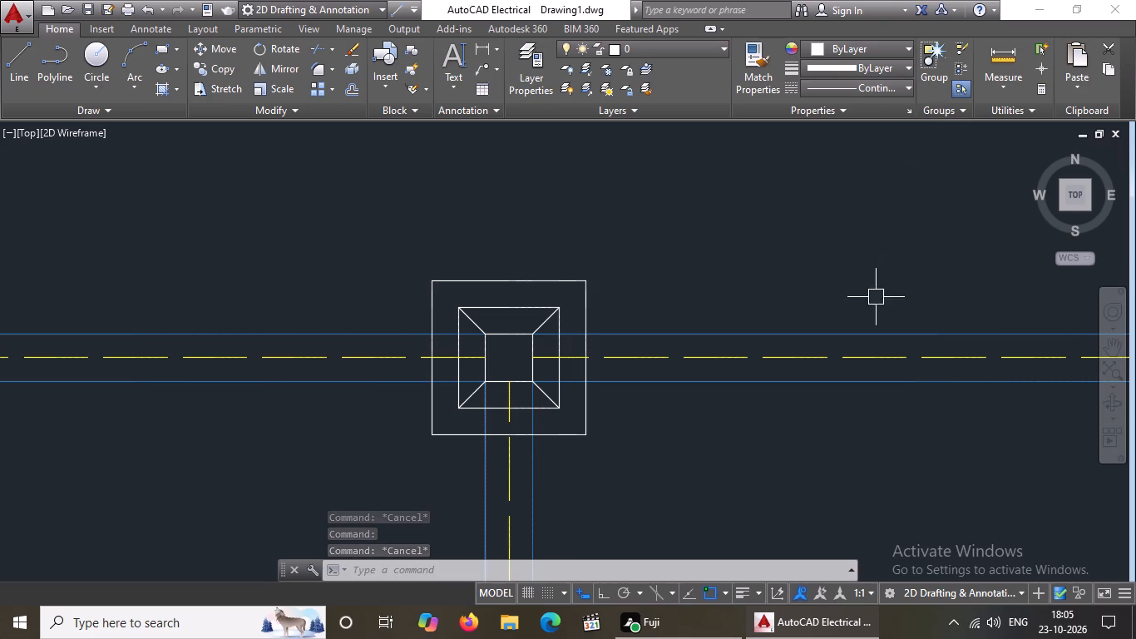
# Change the two inner squares and diagonal corner lines of the plan's top-left junction to yellow, leaving out its outer square.
pyautogui.scroll(-4, 869, 329)
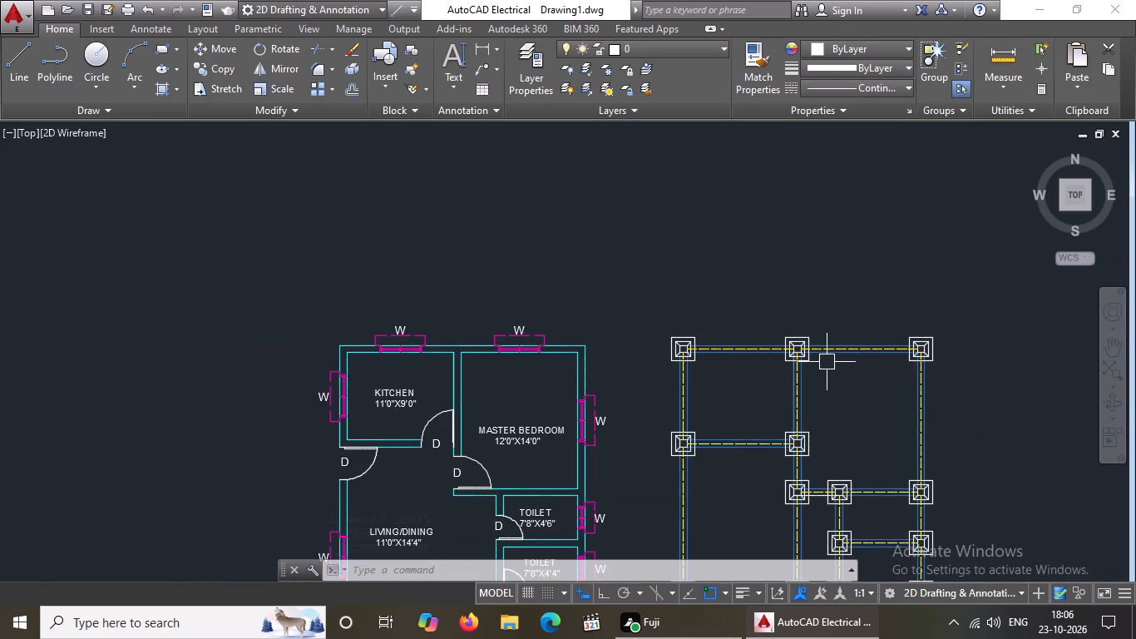
pyautogui.moveTo(826, 361); pyautogui.dragTo(816, 354, button='middle')
pyautogui.scroll(4, 674, 327)
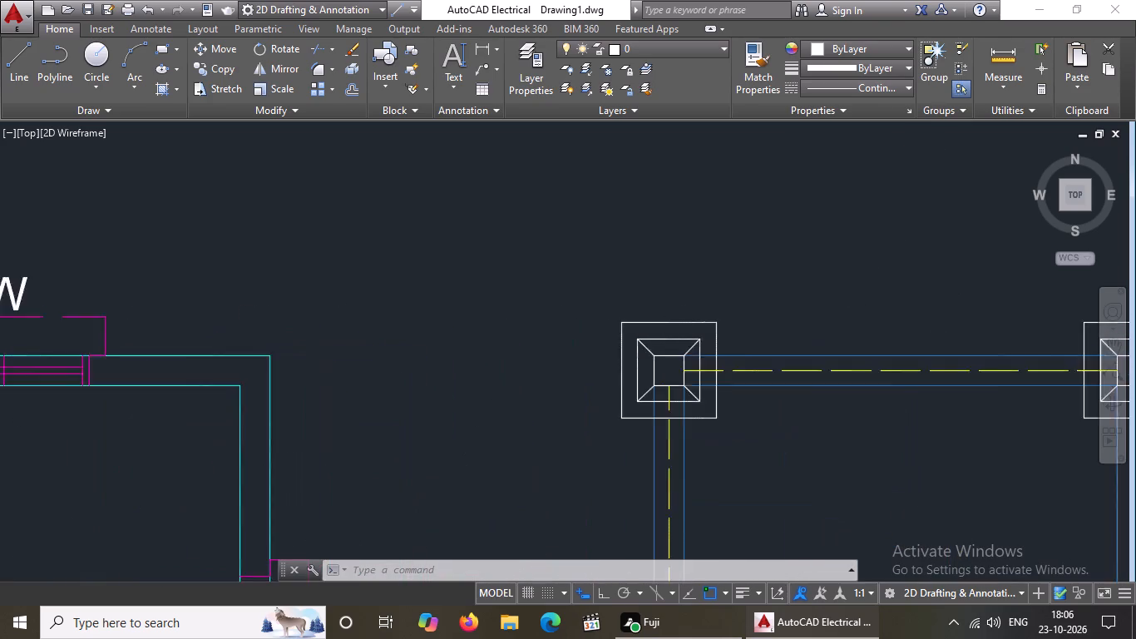
pyautogui.click(611, 313)
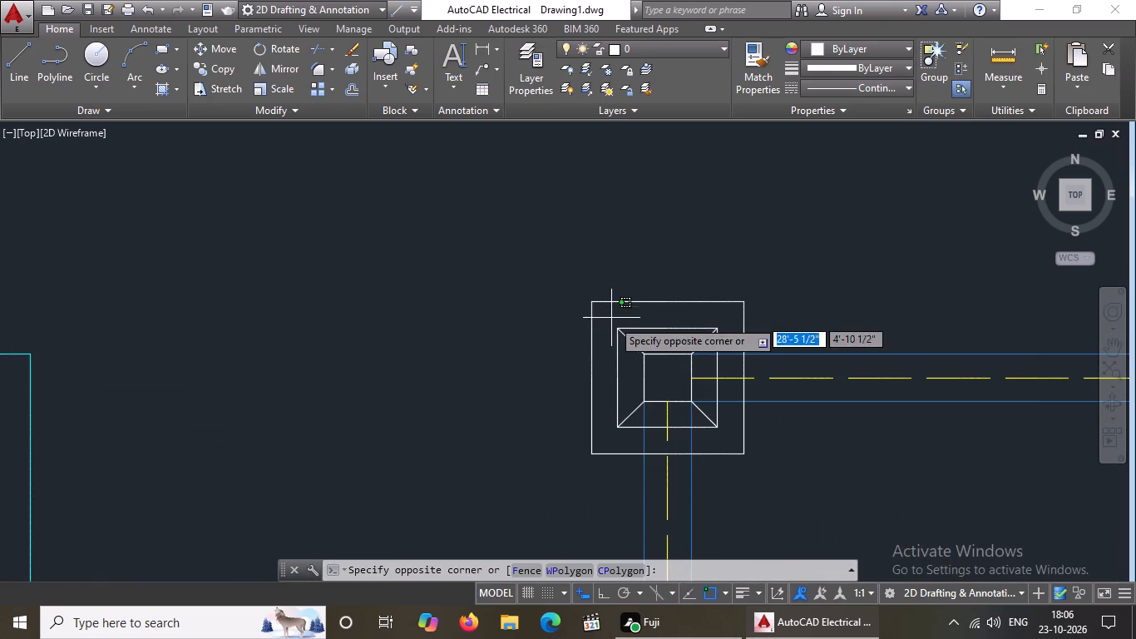
pyautogui.click(722, 436)
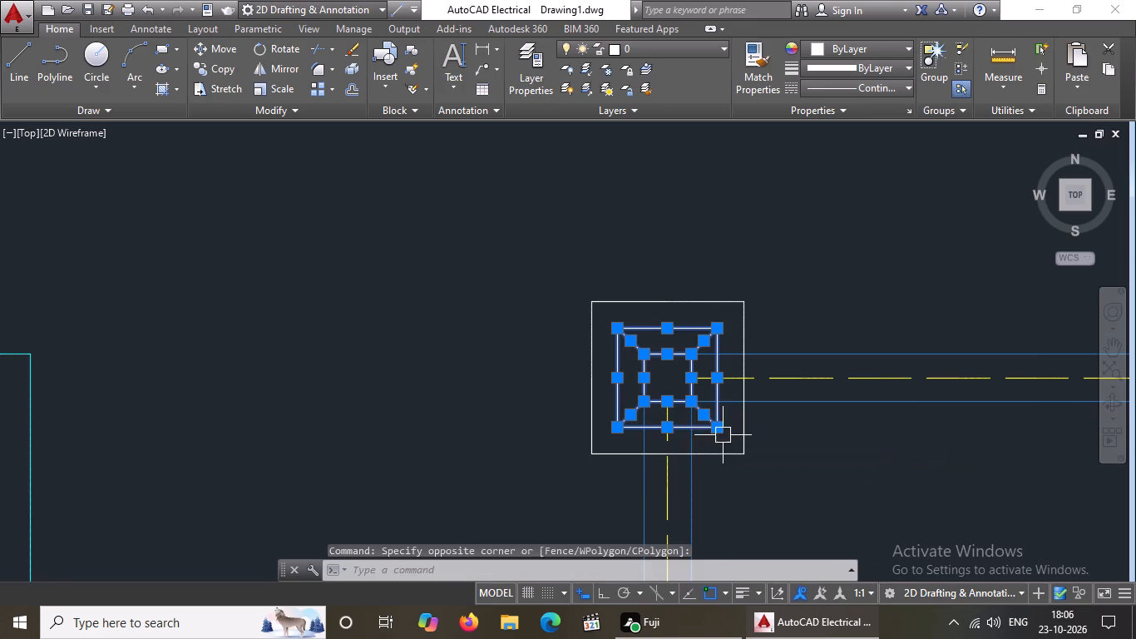
pyautogui.click(887, 48)
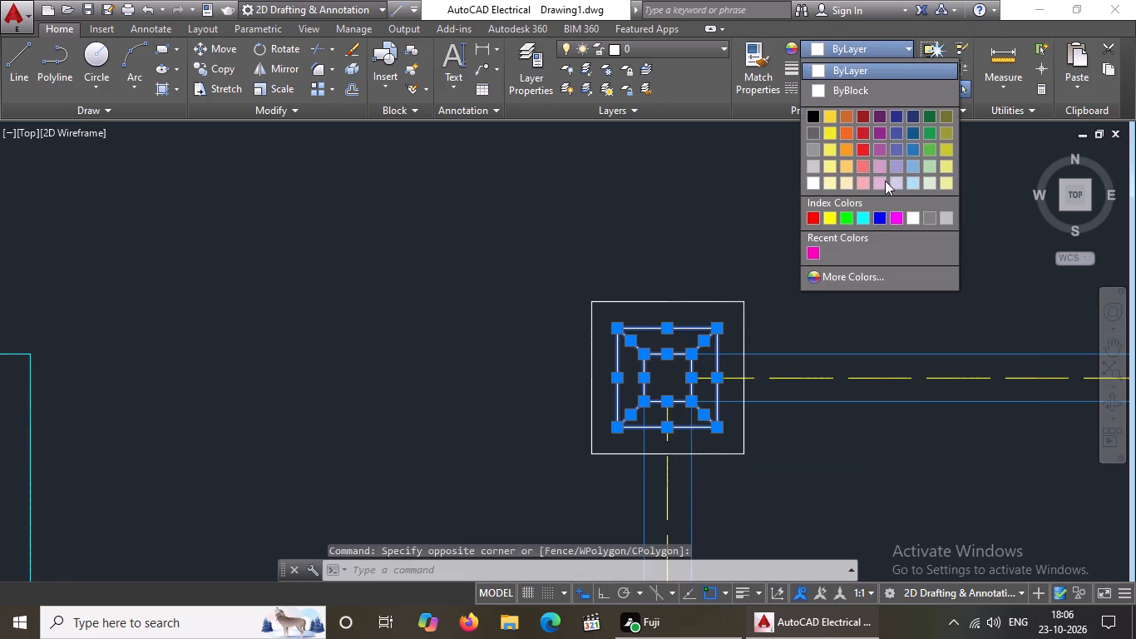
pyautogui.click(833, 217)
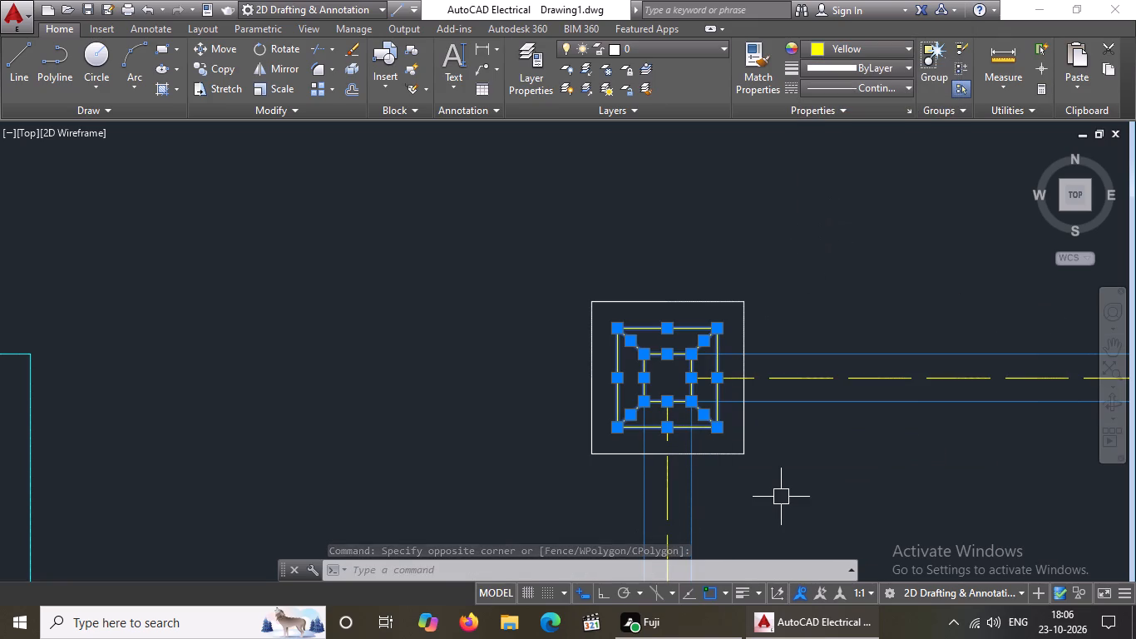
pyautogui.press('Escape')
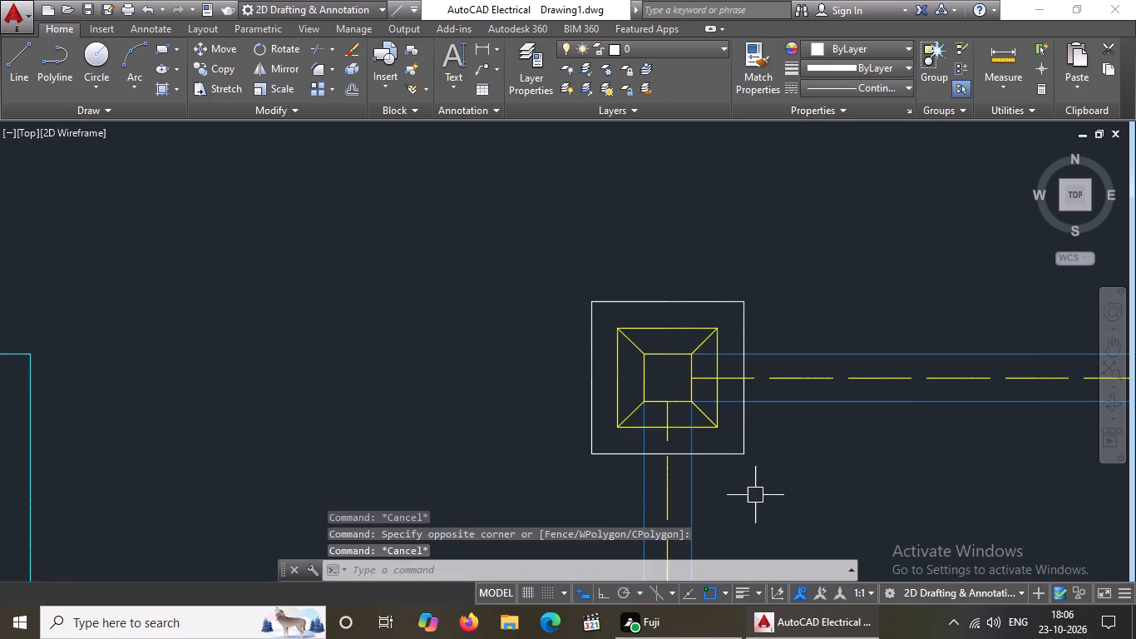
# Change the two inner squares and diagonal corner lines of the top wall's middle junction to yellow, leaving out its outer square.
pyautogui.scroll(-1, 757, 496)
pyautogui.moveTo(816, 476); pyautogui.dragTo(474, 412, button='middle')
pyautogui.scroll(1, 850, 341)
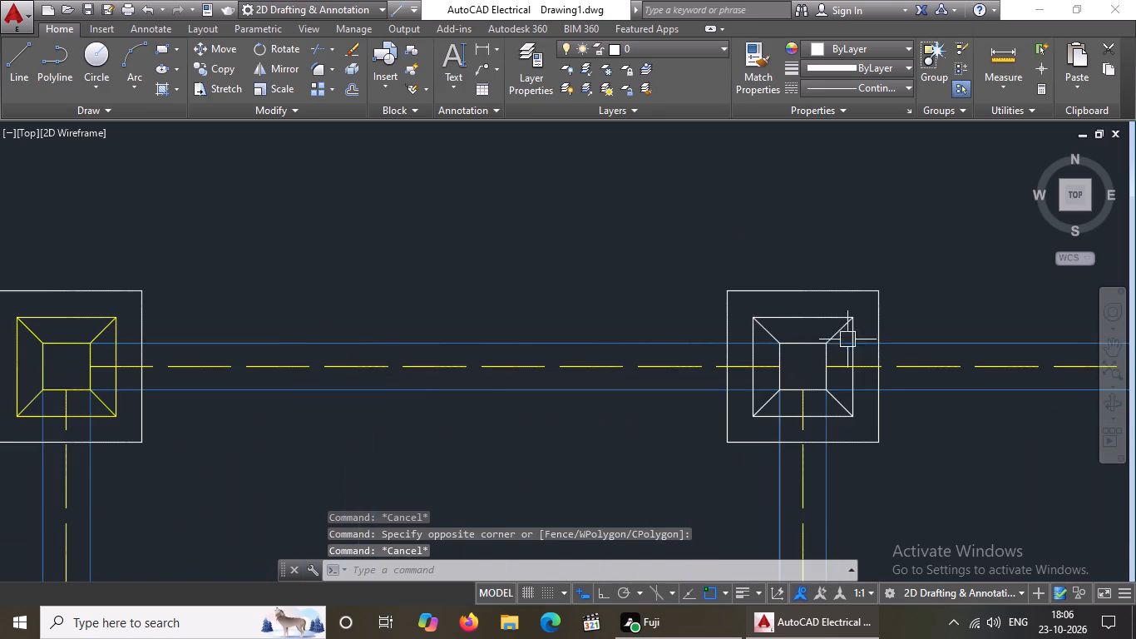
pyautogui.click(743, 309)
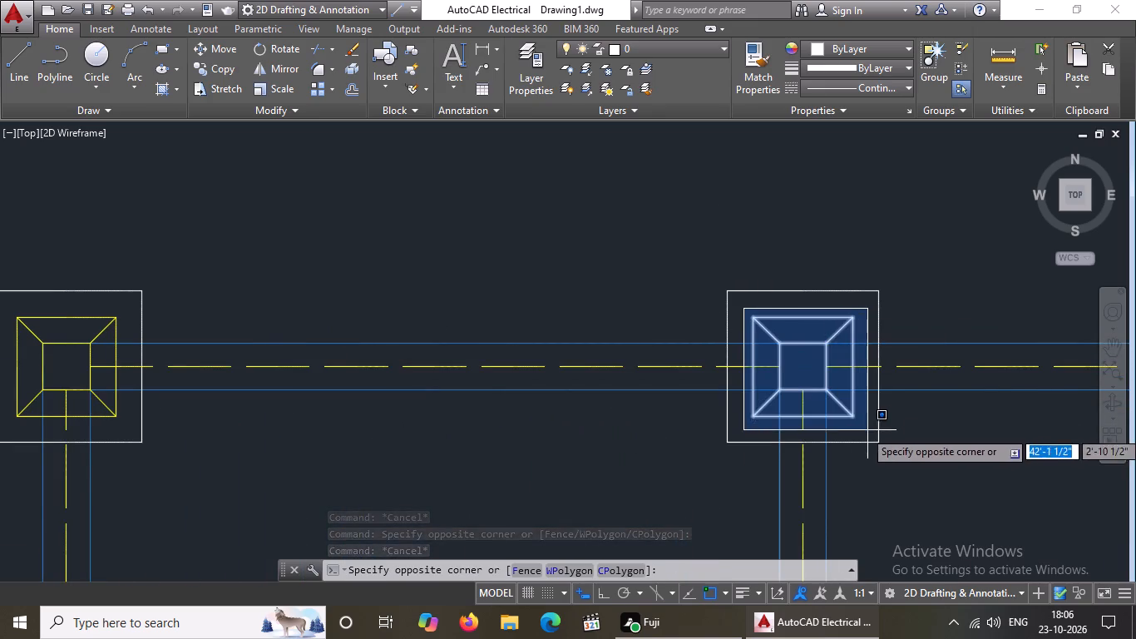
pyautogui.click(867, 430)
pyautogui.click(869, 47)
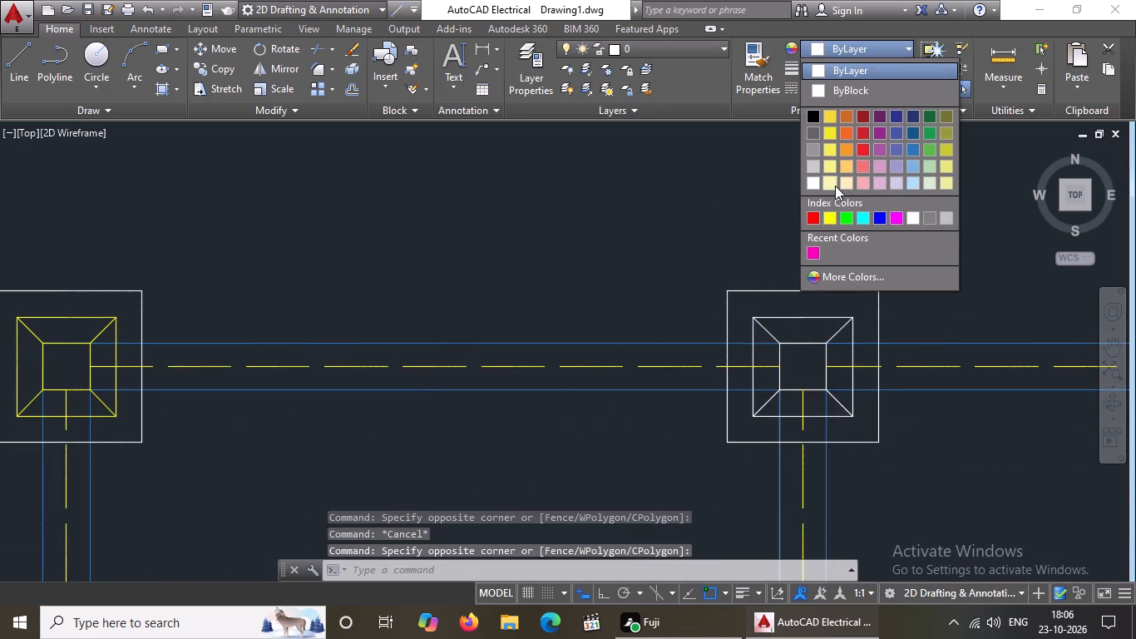
pyautogui.click(826, 213)
pyautogui.press('Escape')
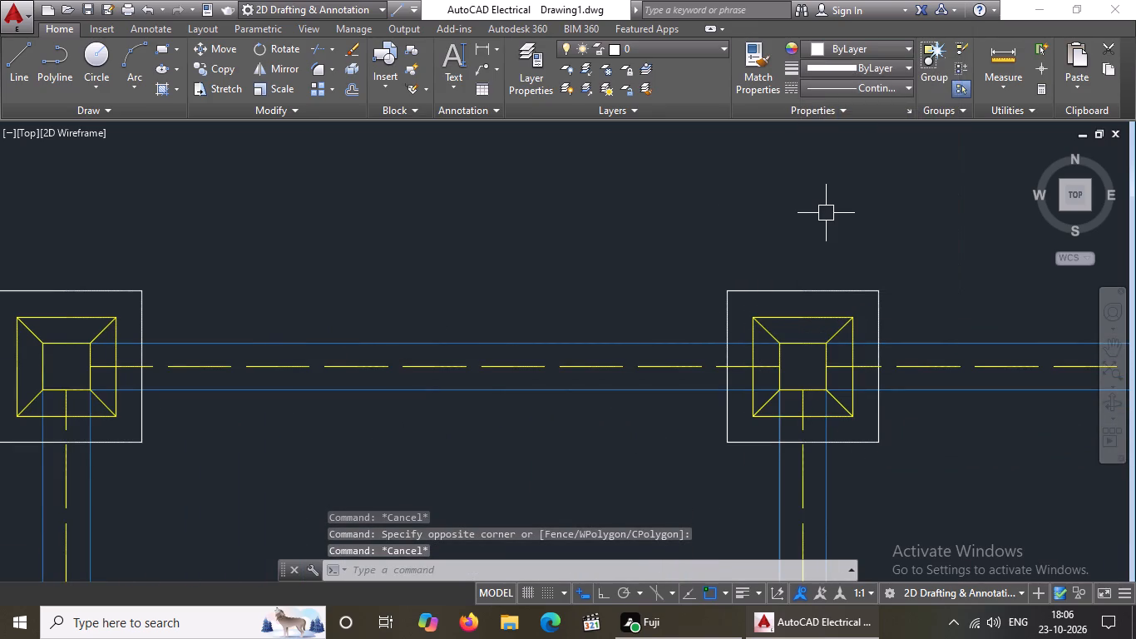
# Recolour the two inner squares and diagonal corner lines of the plan's top-right junction yellow, excluding the outer square.
pyautogui.scroll(-2, 816, 232)
pyautogui.moveTo(876, 328); pyautogui.dragTo(606, 352, button='middle')
pyautogui.scroll(3, 850, 305)
pyautogui.click(756, 245)
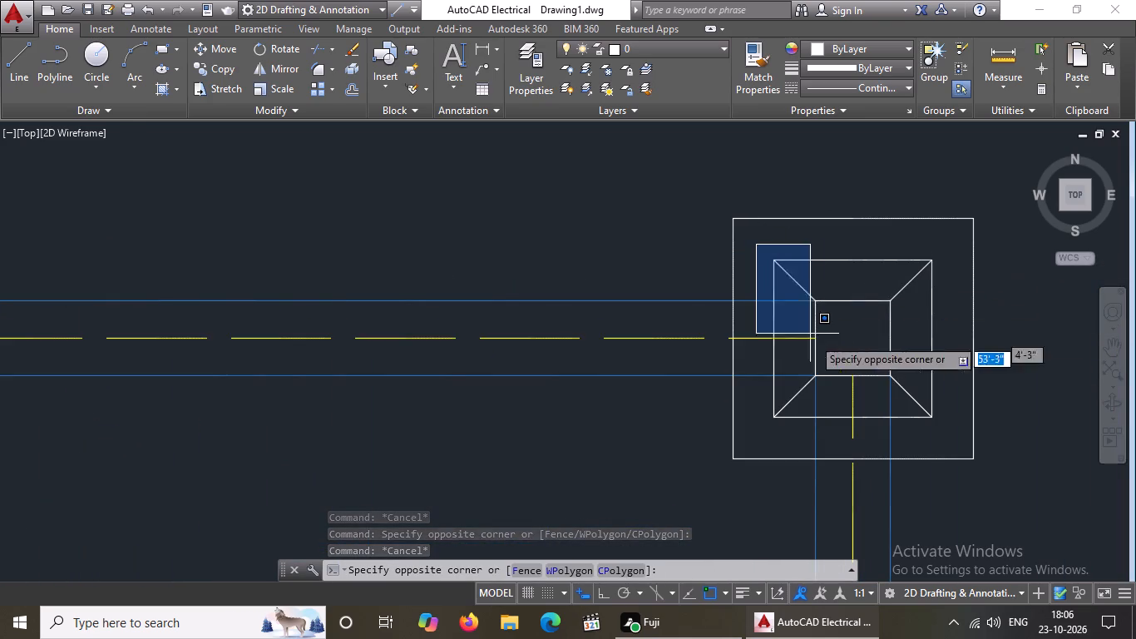
pyautogui.click(952, 438)
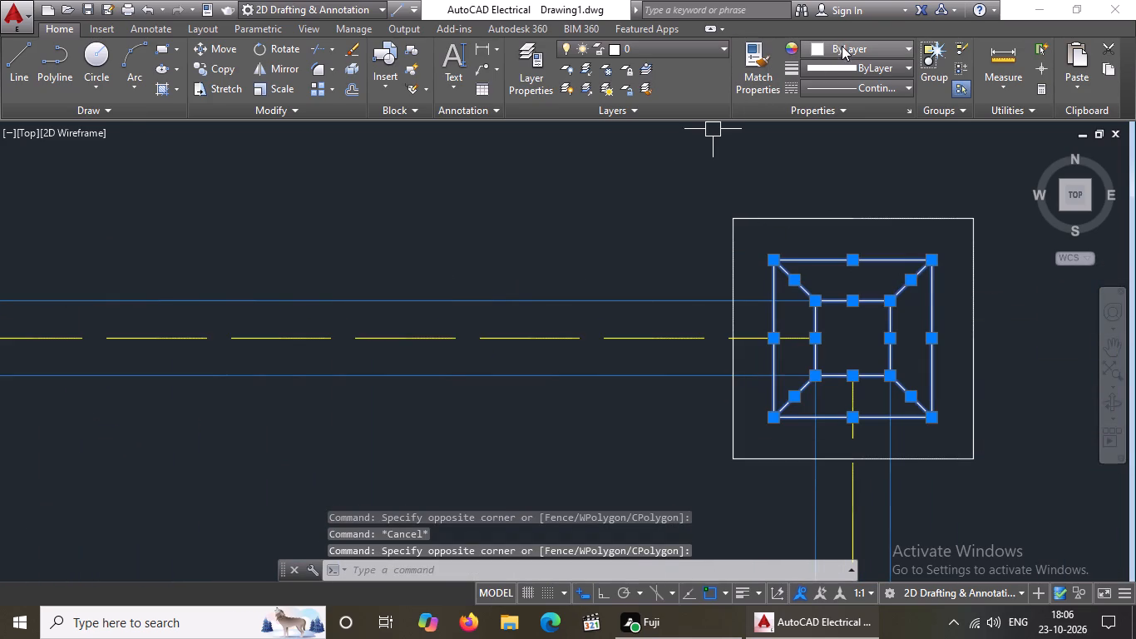
pyautogui.click(842, 46)
pyautogui.click(832, 217)
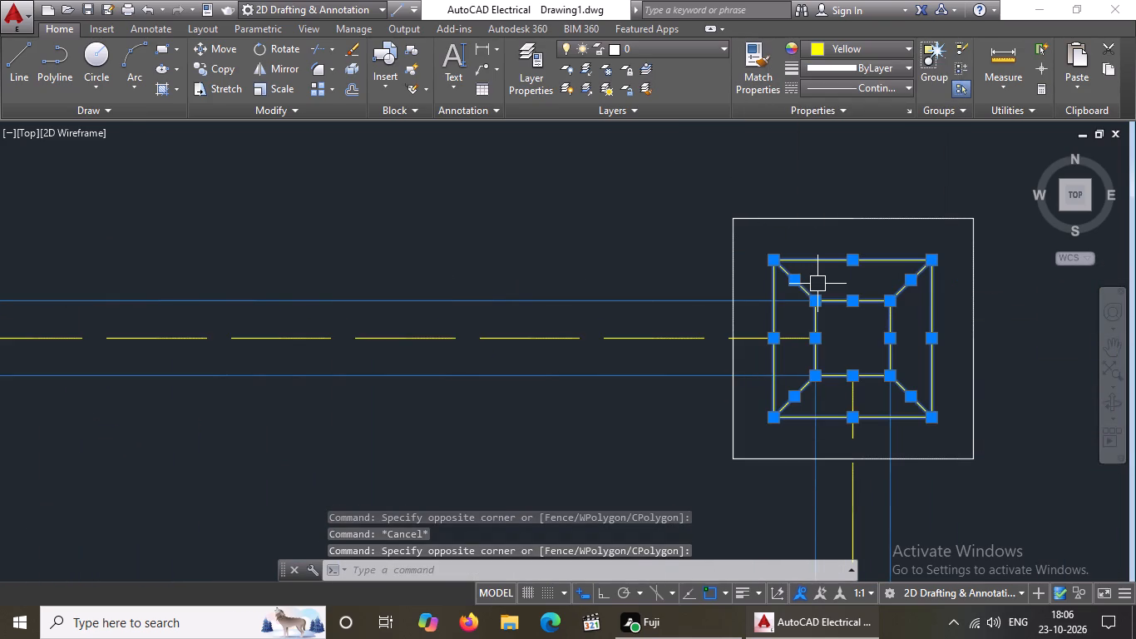
pyautogui.press('Escape')
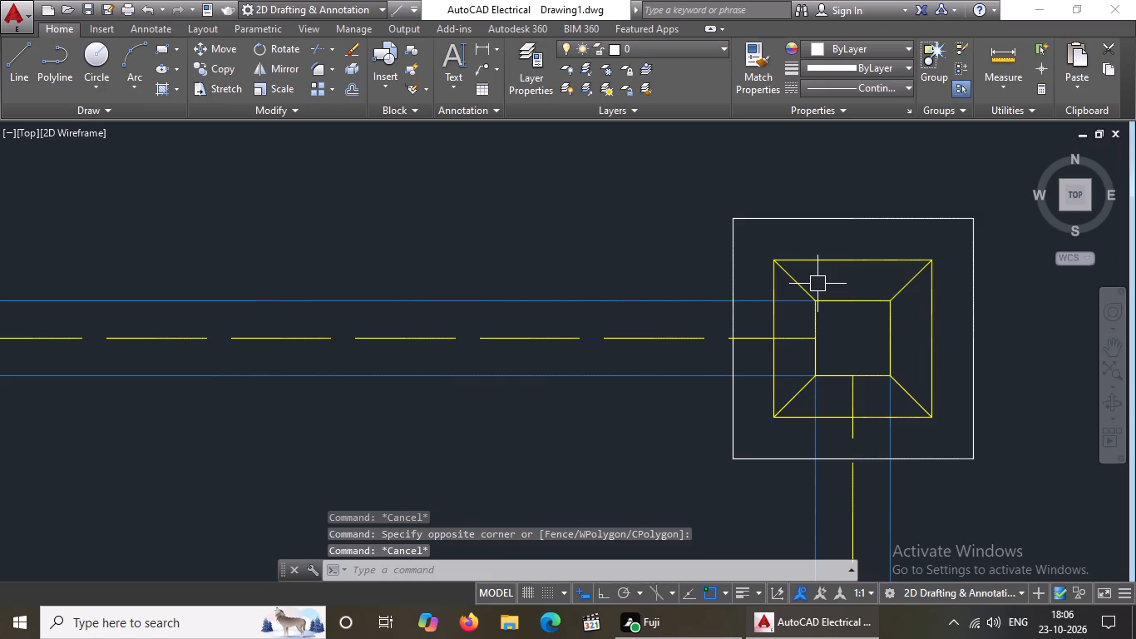
# Change the inner squares and diagonal corner lines of the left wall's second junction from the top to yellow.
pyautogui.scroll(-3, 825, 295)
pyautogui.scroll(-1, 805, 372)
pyautogui.moveTo(452, 492); pyautogui.dragTo(468, 419, button='middle')
pyautogui.scroll(2, 472, 399)
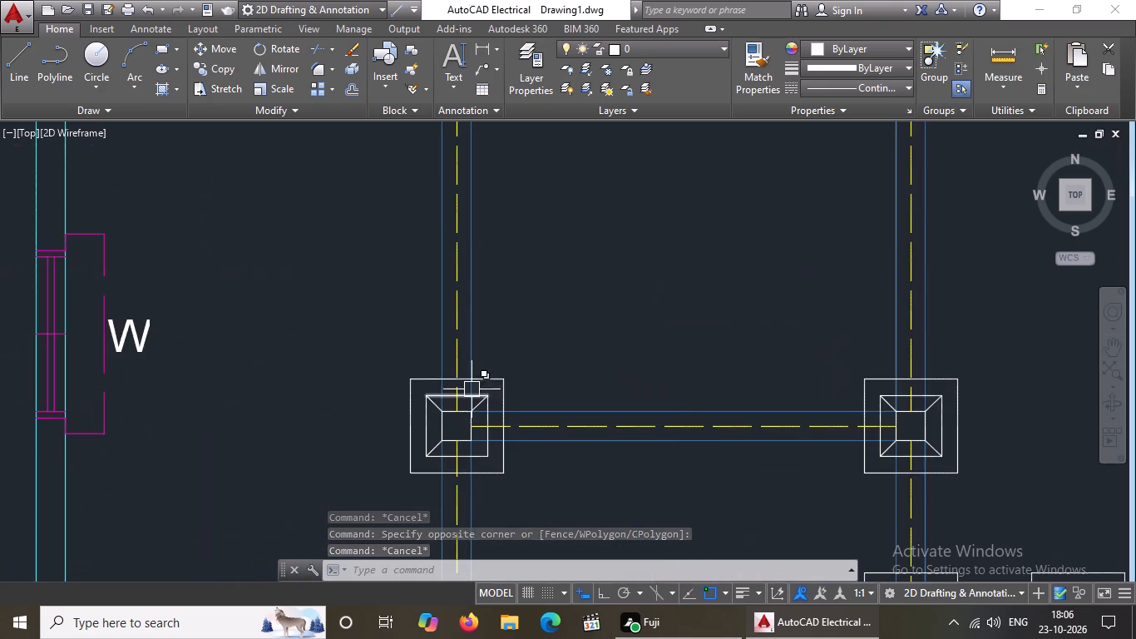
pyautogui.scroll(1, 437, 387)
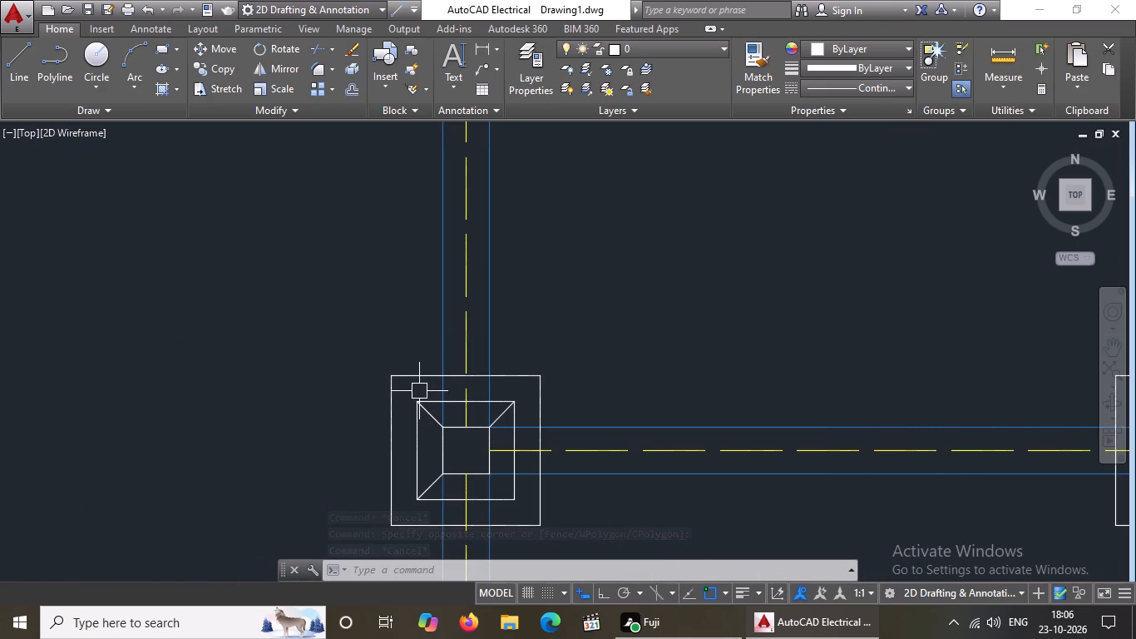
pyautogui.click(403, 392)
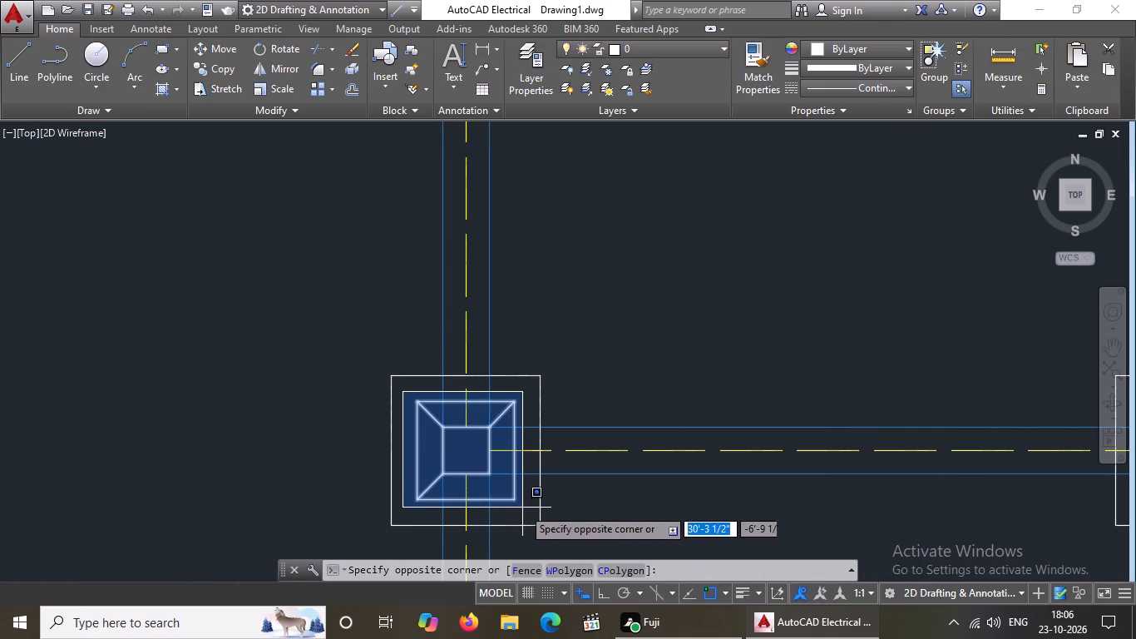
pyautogui.click(523, 508)
pyautogui.click(892, 51)
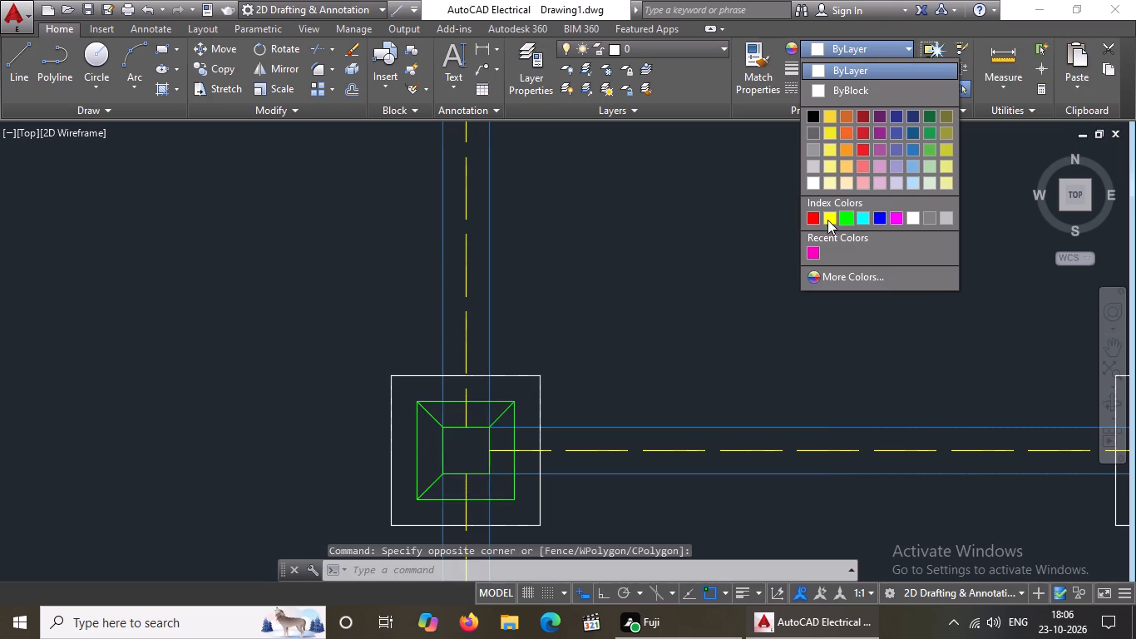
pyautogui.click(827, 218)
pyautogui.press('Escape')
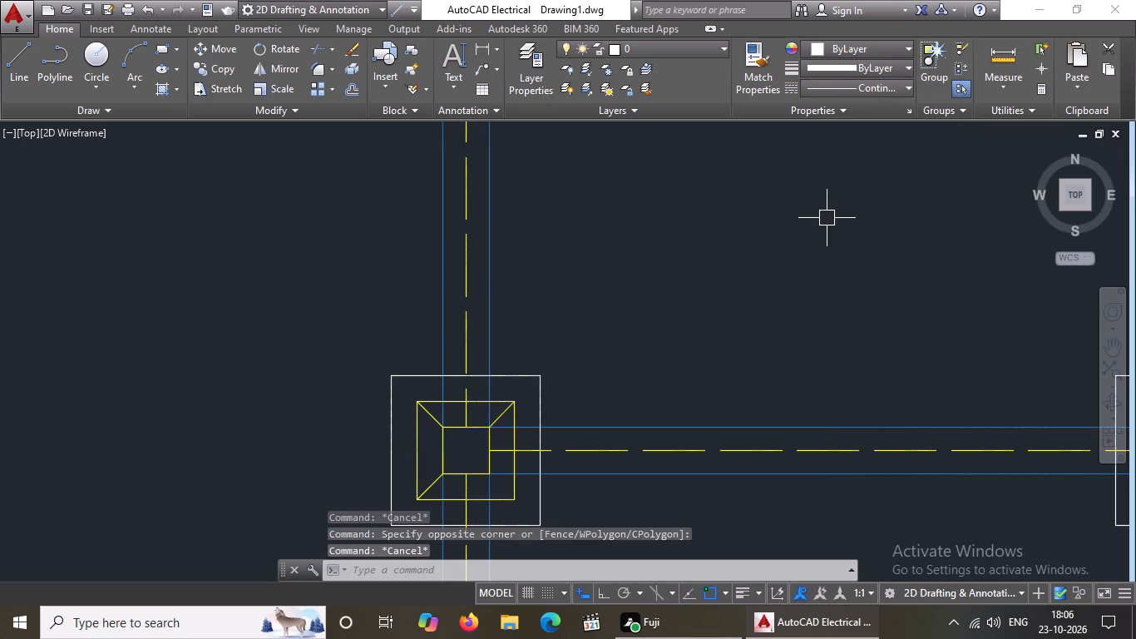
# Change the inner squares and diagonal corner lines of the middle wall's second junction from the top to yellow.
pyautogui.scroll(-3, 812, 225)
pyautogui.scroll(3, 941, 286)
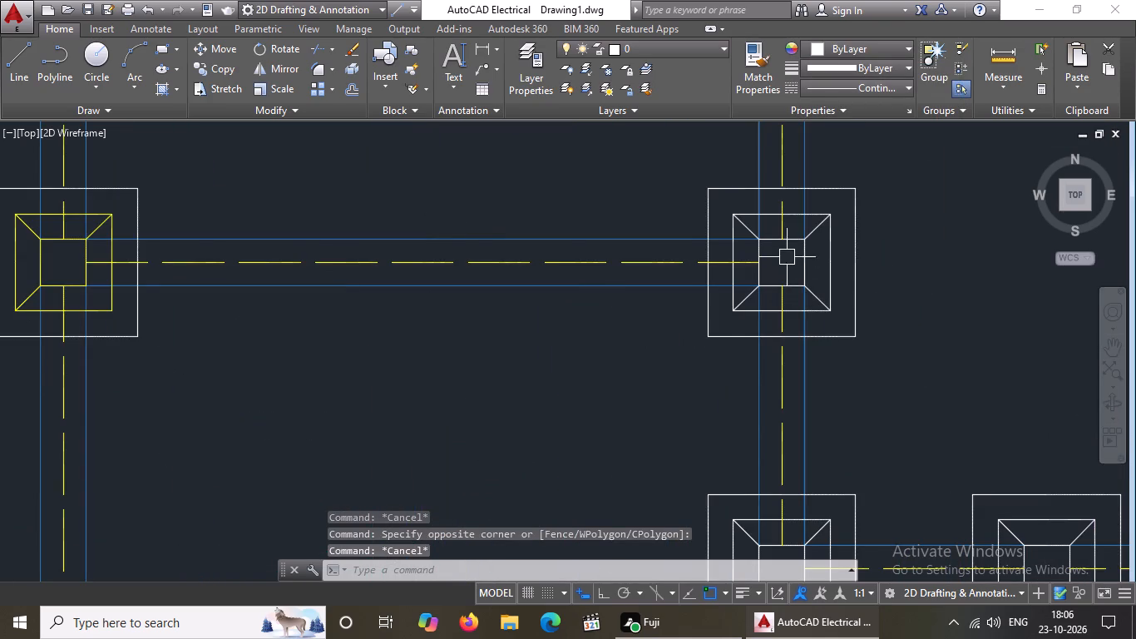
pyautogui.click(722, 202)
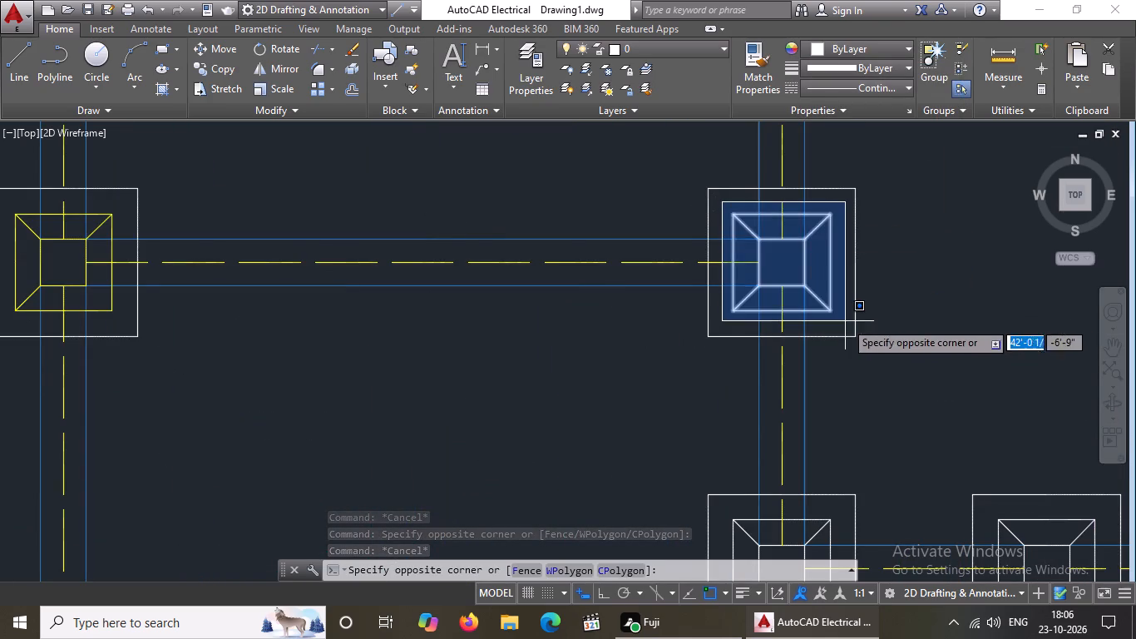
pyautogui.click(845, 321)
pyautogui.click(844, 42)
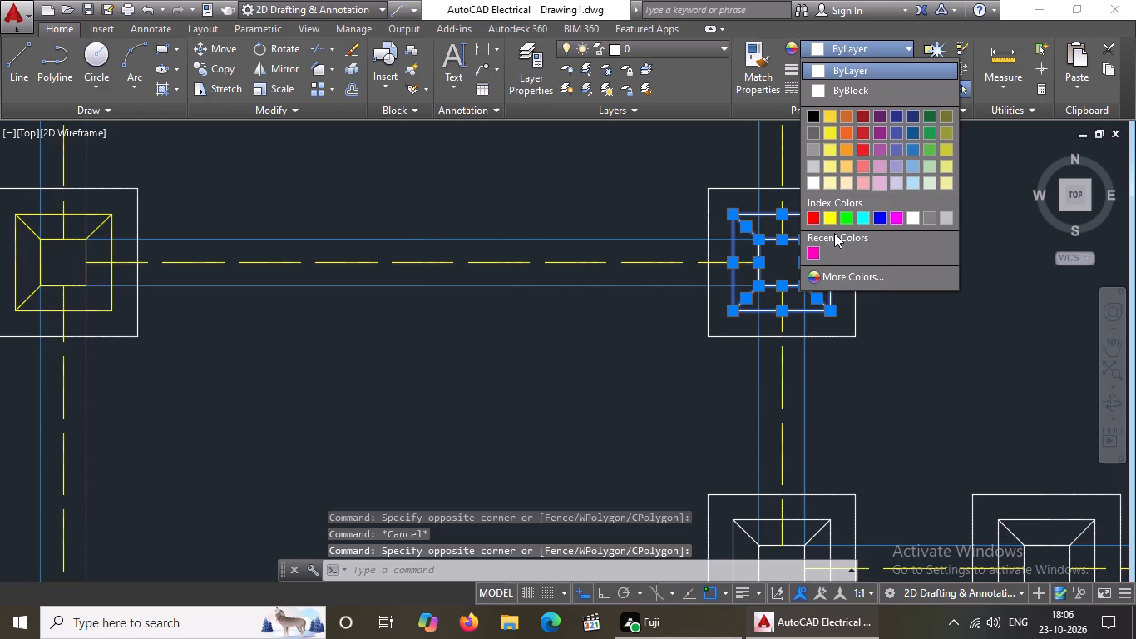
pyautogui.click(834, 220)
pyautogui.press('Escape')
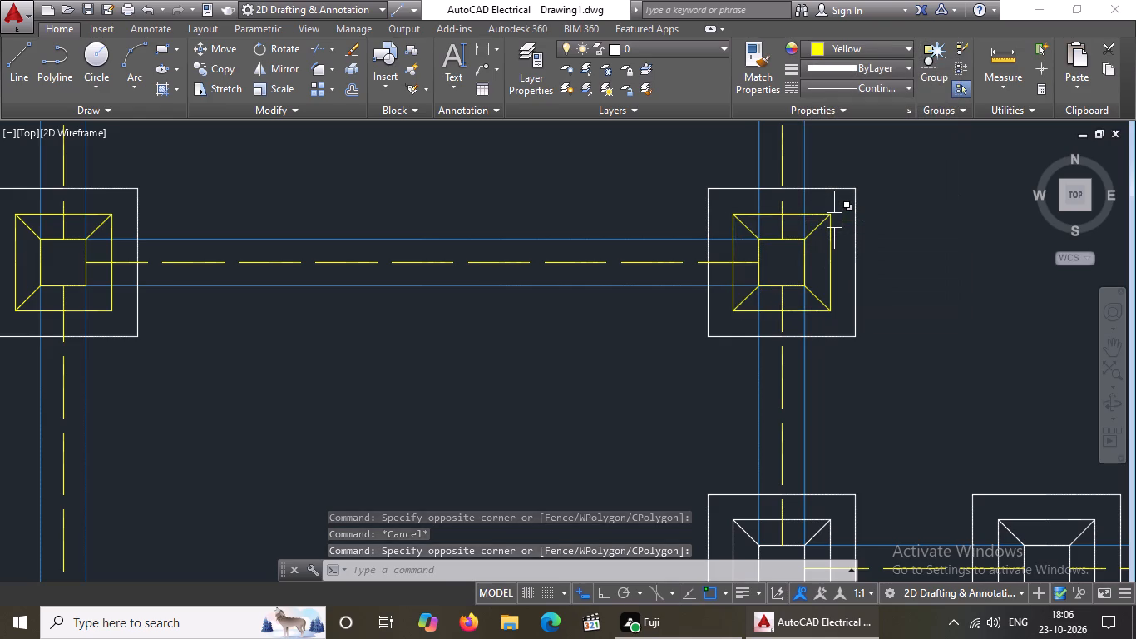
# Recolour the inner squares and diagonal corner lines of the middle wall's third junction from the top yellow.
pyautogui.scroll(-3, 834, 220)
pyautogui.scroll(2, 882, 276)
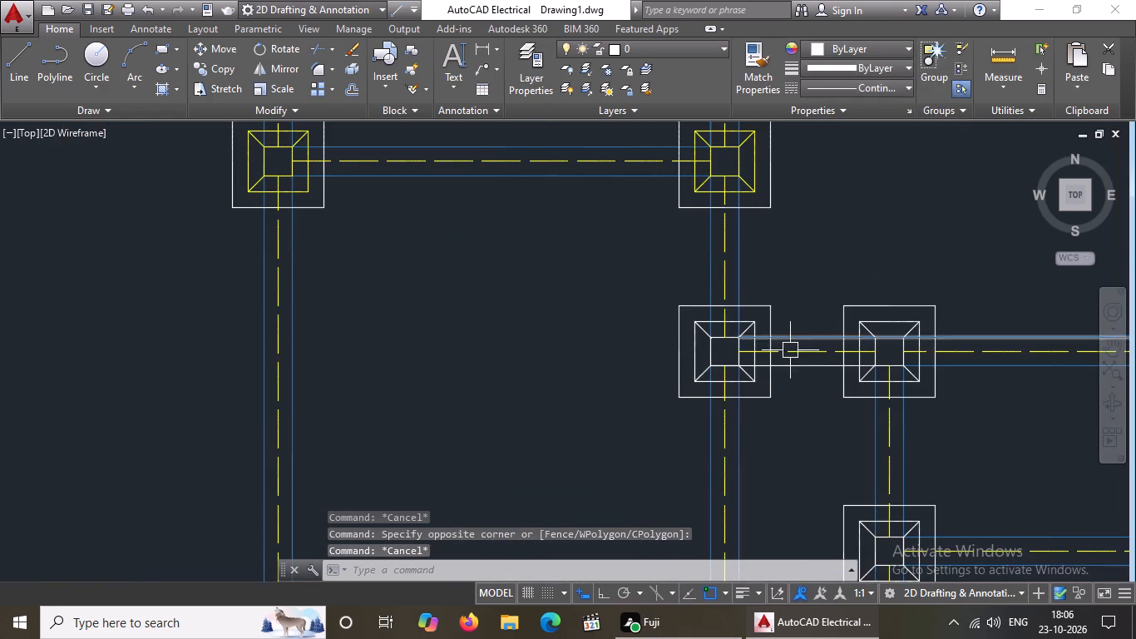
pyautogui.scroll(2, 754, 369)
pyautogui.click(583, 232)
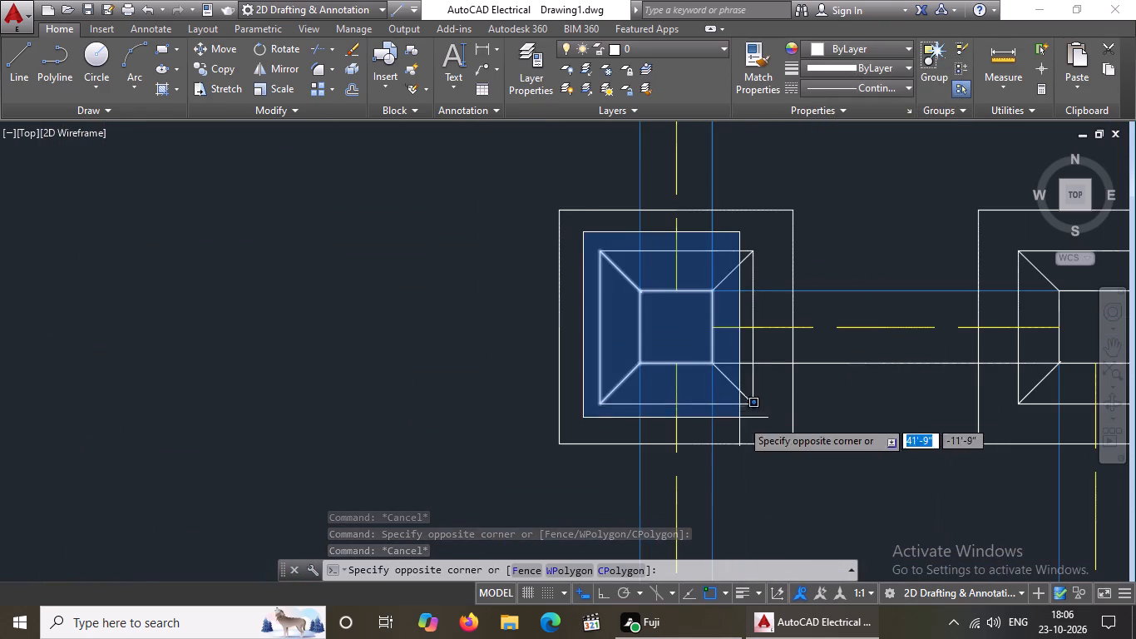
pyautogui.click(764, 423)
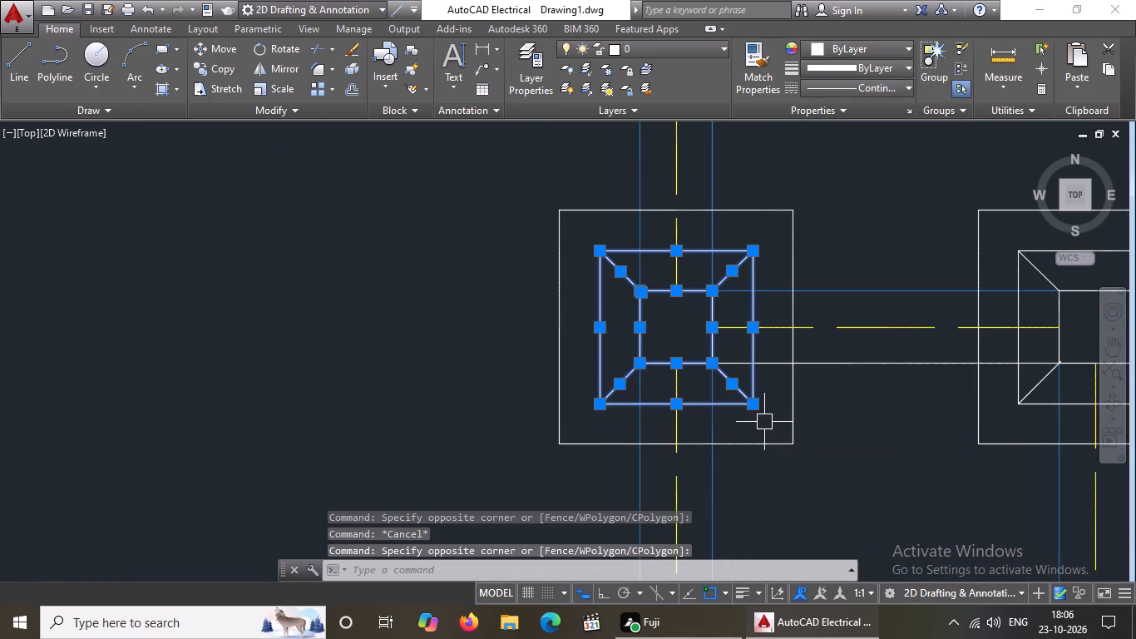
pyautogui.click(882, 44)
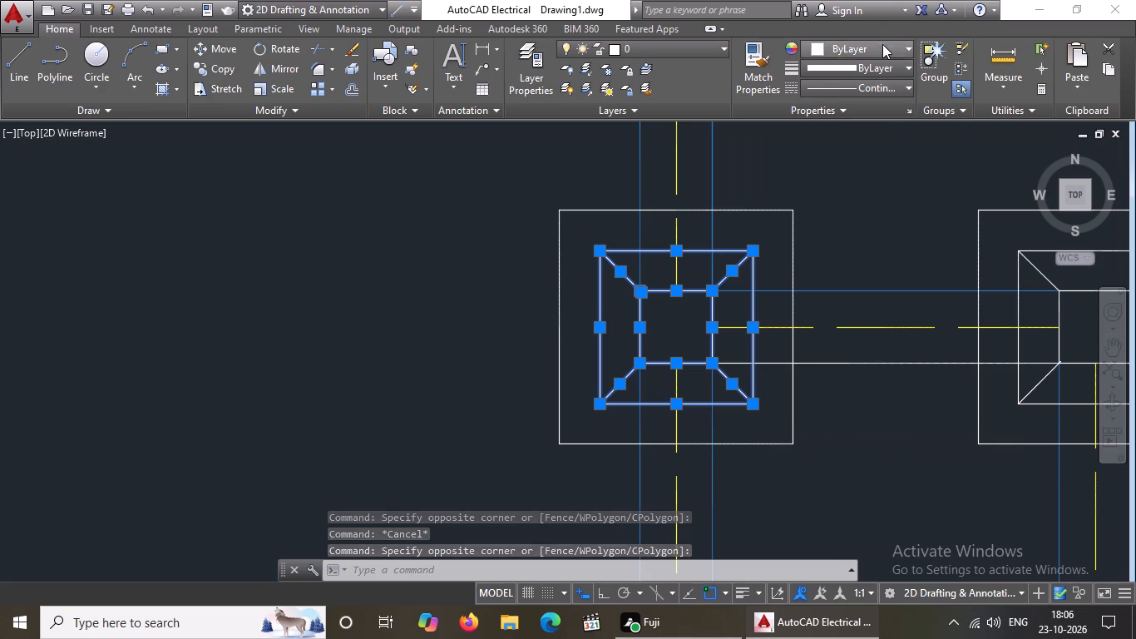
pyautogui.click(826, 221)
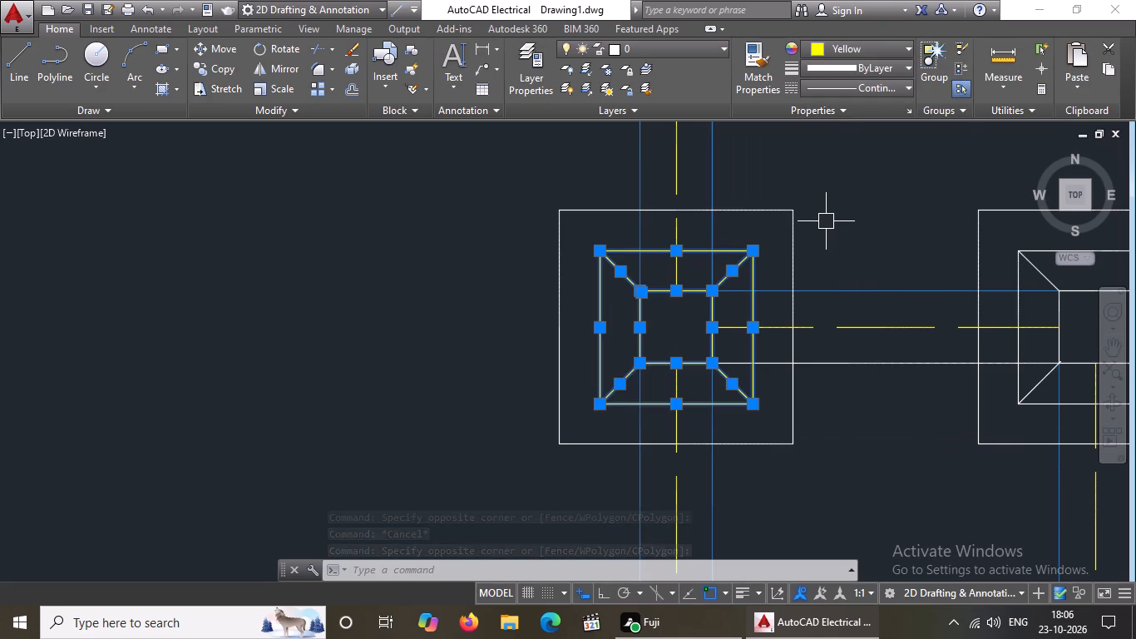
pyautogui.press('Escape')
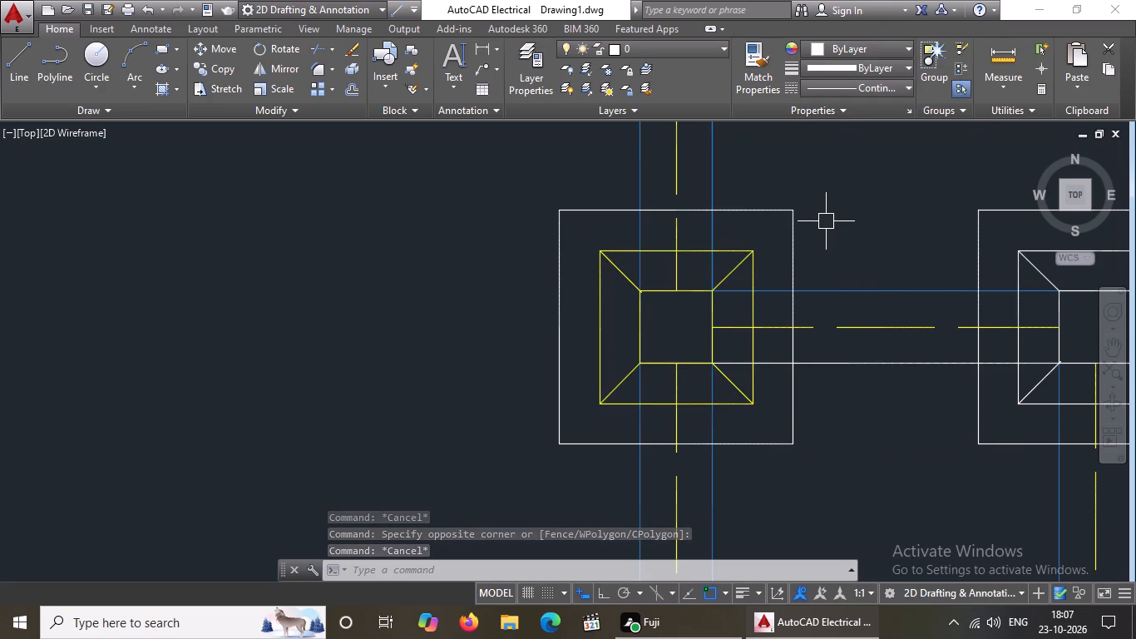
# Change the inner squares and diagonals to yellow at the short vertical wall's uppermost junction, between the middle and right walls.
pyautogui.scroll(-3, 800, 247)
pyautogui.scroll(2, 927, 235)
pyautogui.scroll(-3, 906, 299)
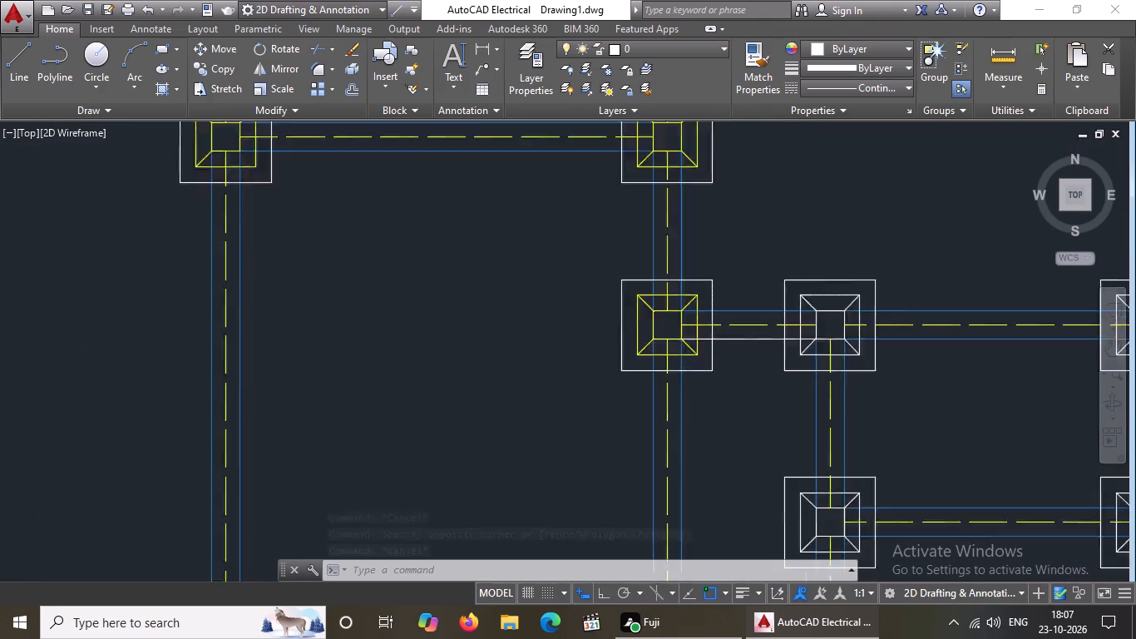
pyautogui.scroll(-1, 904, 308)
pyautogui.scroll(3, 943, 317)
pyautogui.scroll(2, 745, 285)
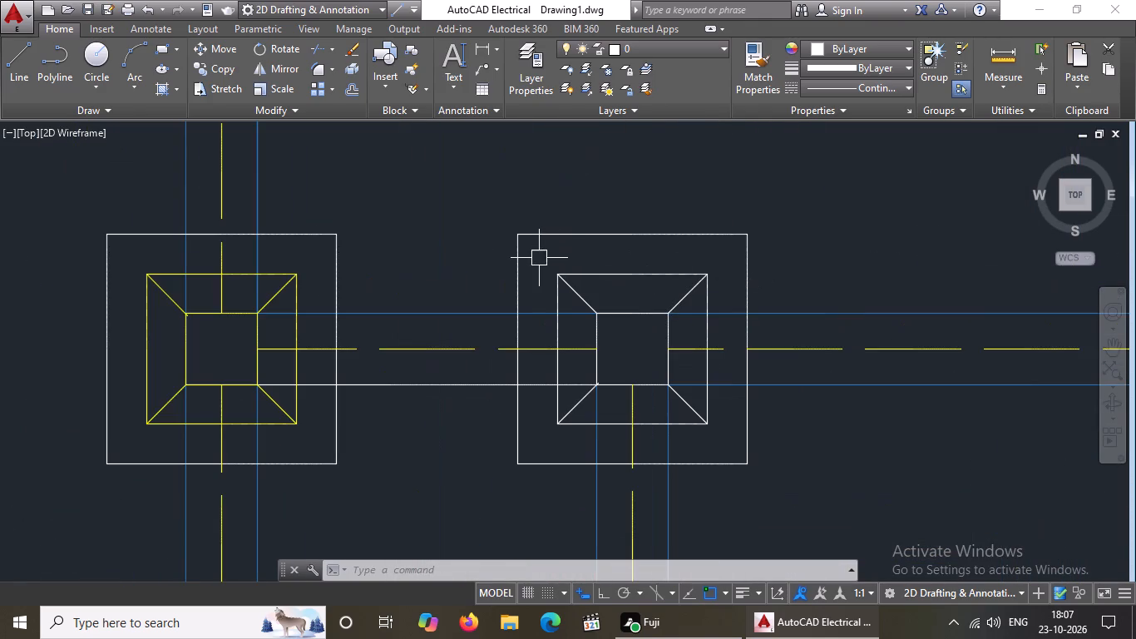
pyautogui.click(538, 257)
pyautogui.click(725, 436)
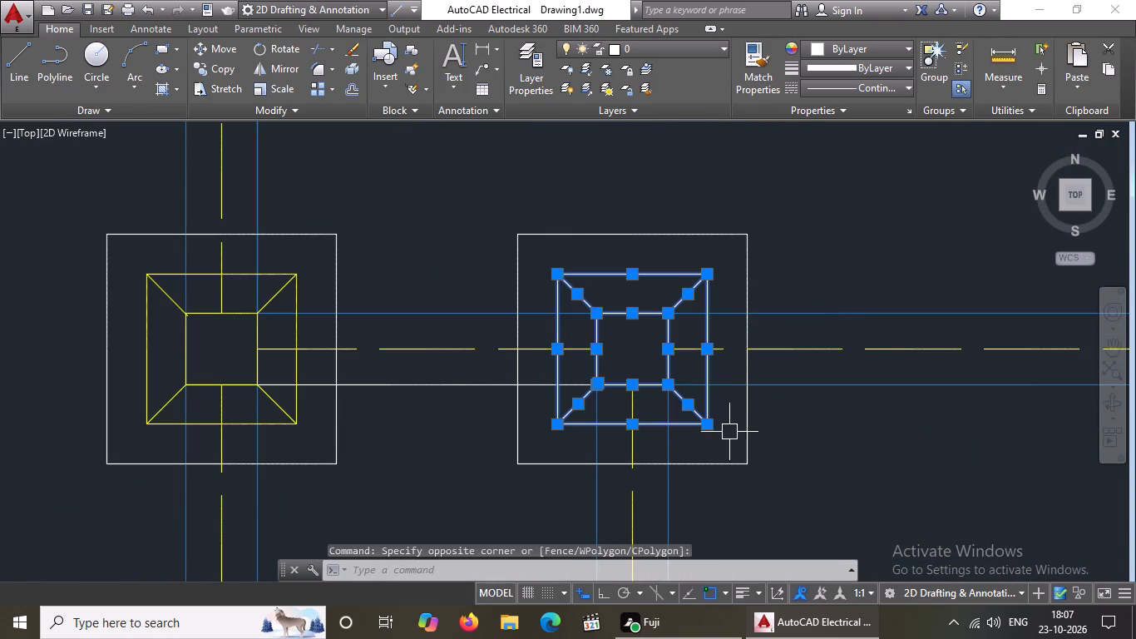
pyautogui.click(870, 51)
pyautogui.click(829, 215)
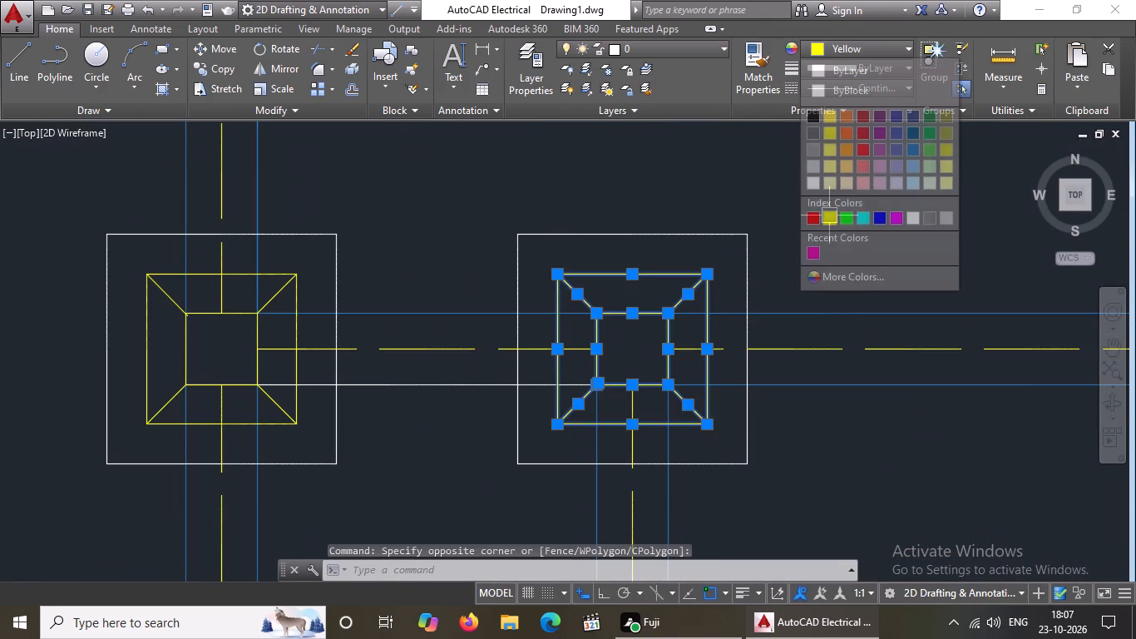
pyautogui.press('Escape')
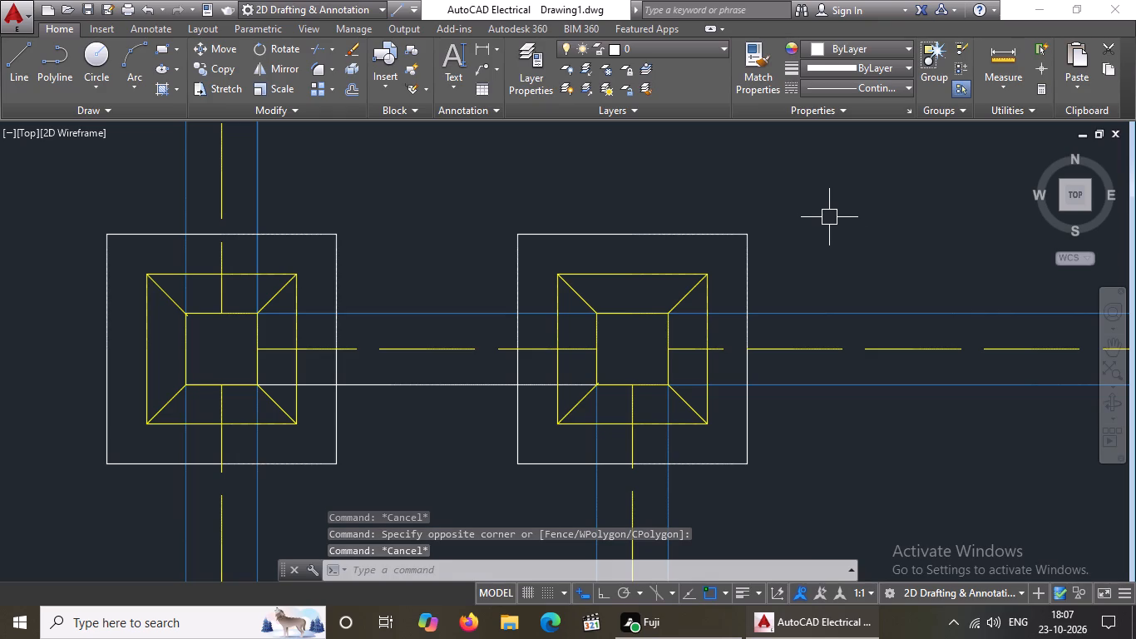
# Change the inner squares and diagonal corner lines of the right wall's second junction from the top to yellow.
pyautogui.scroll(-3, 856, 247)
pyautogui.scroll(3, 1037, 268)
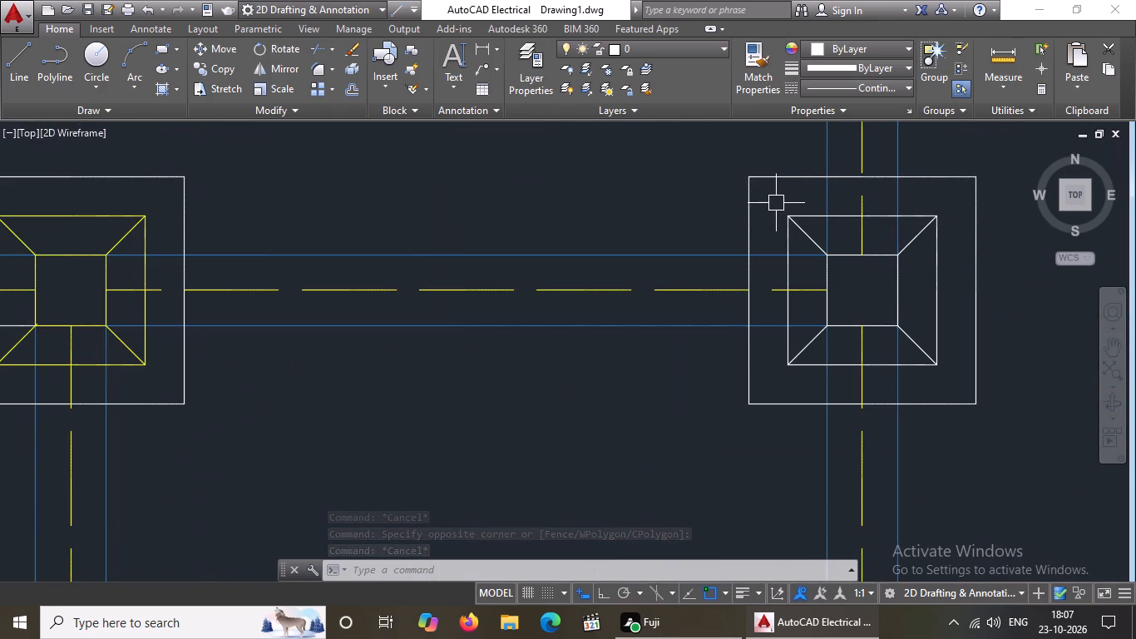
pyautogui.click(776, 201)
pyautogui.click(947, 383)
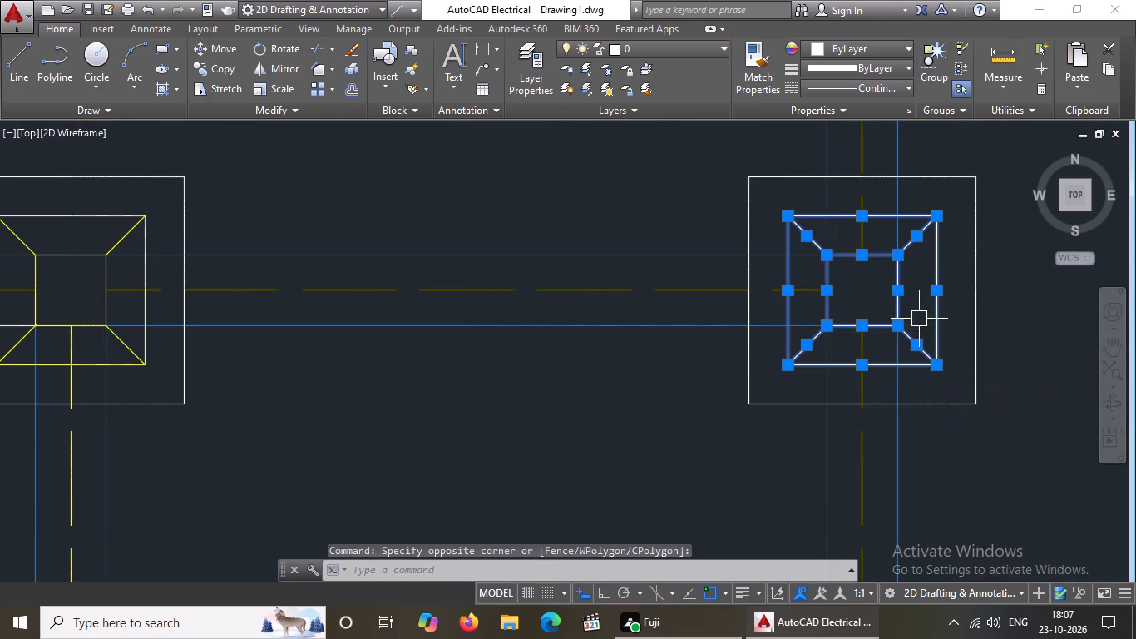
pyautogui.click(895, 48)
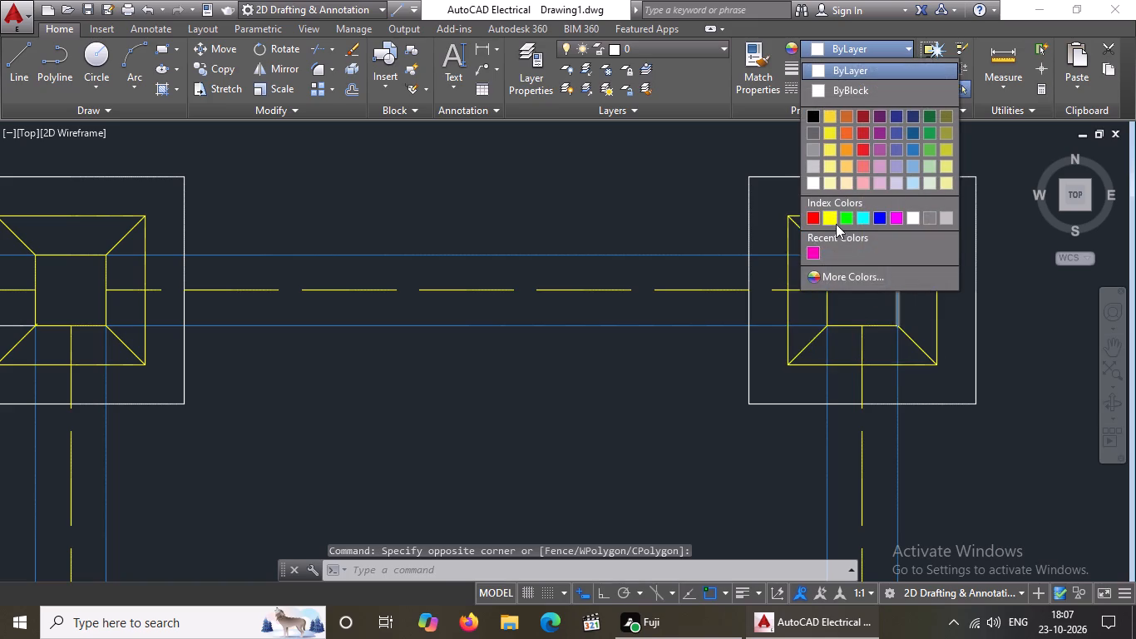
pyautogui.click(833, 220)
pyautogui.scroll(-5, 832, 246)
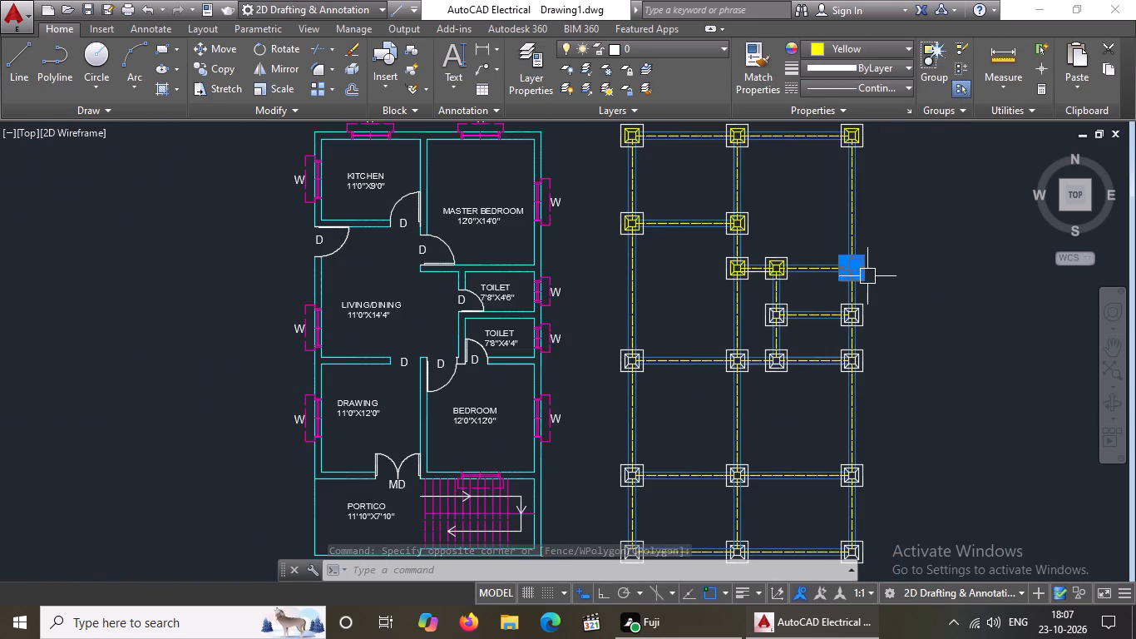
pyautogui.scroll(2, 854, 280)
pyautogui.scroll(2, 992, 341)
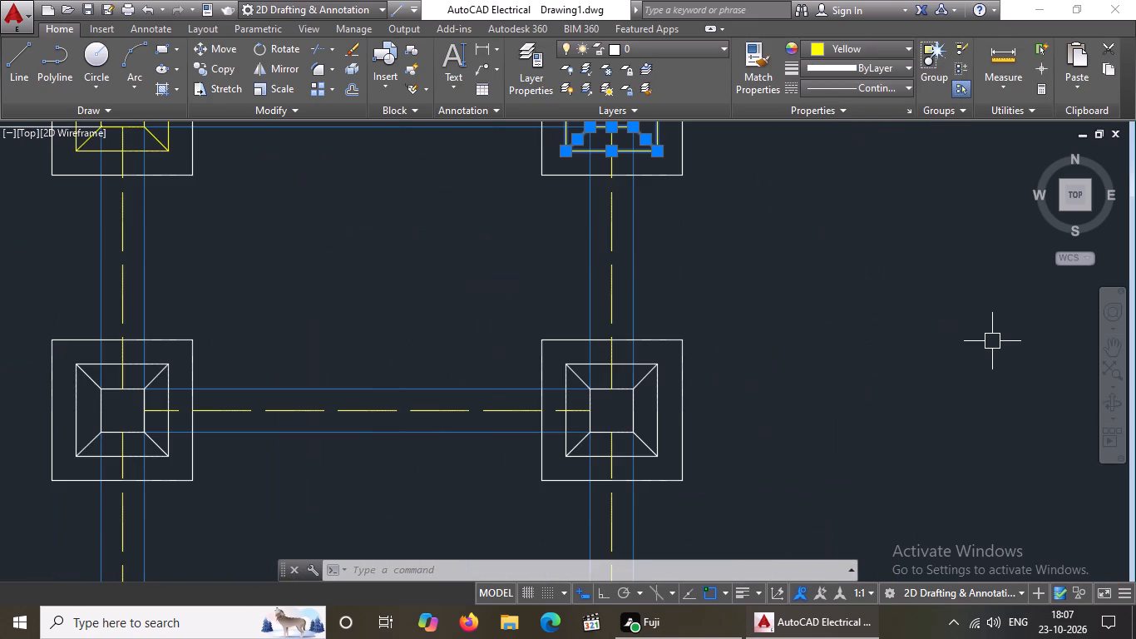
pyautogui.press('Escape')
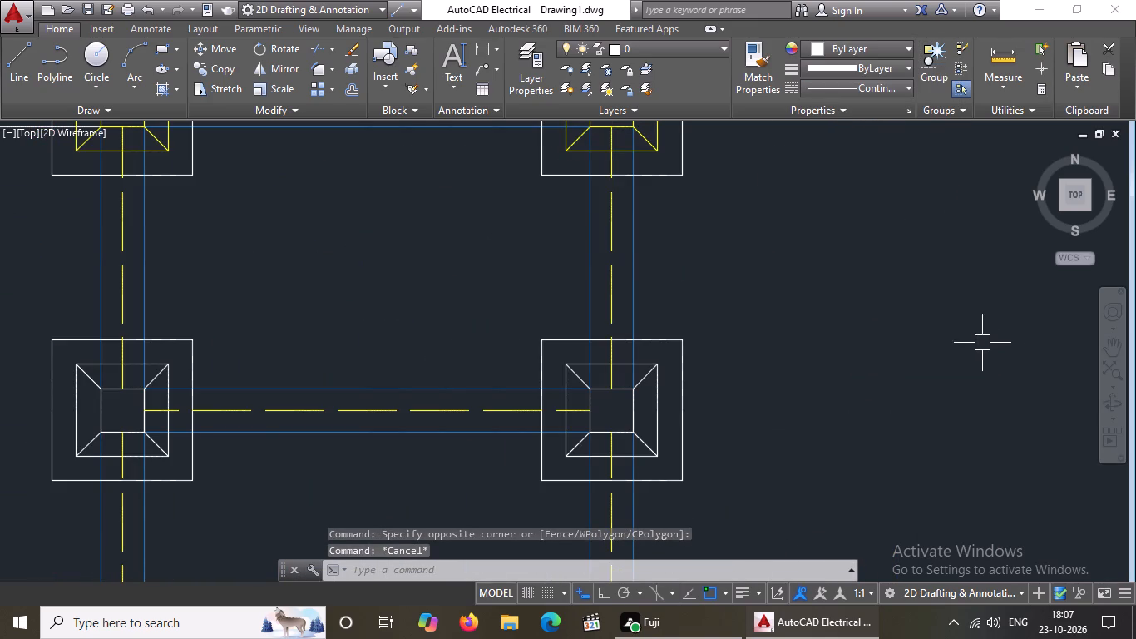
# Recolour the inner squares and diagonal corner lines of the right wall's third junction from the top yellow.
pyautogui.click(553, 358)
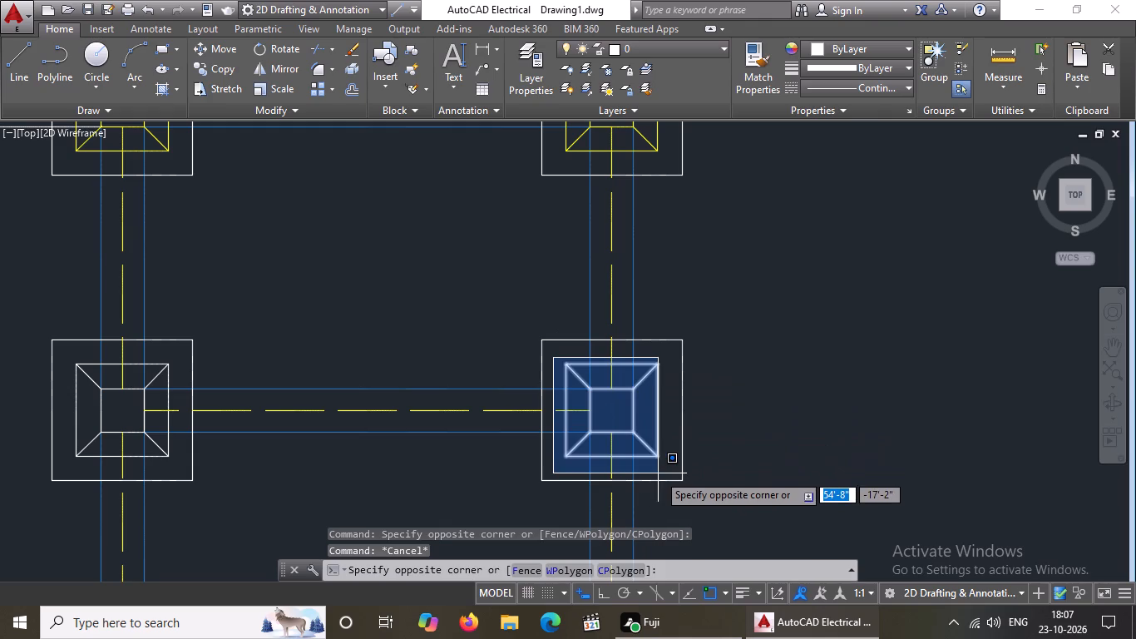
pyautogui.click(666, 468)
pyautogui.click(894, 49)
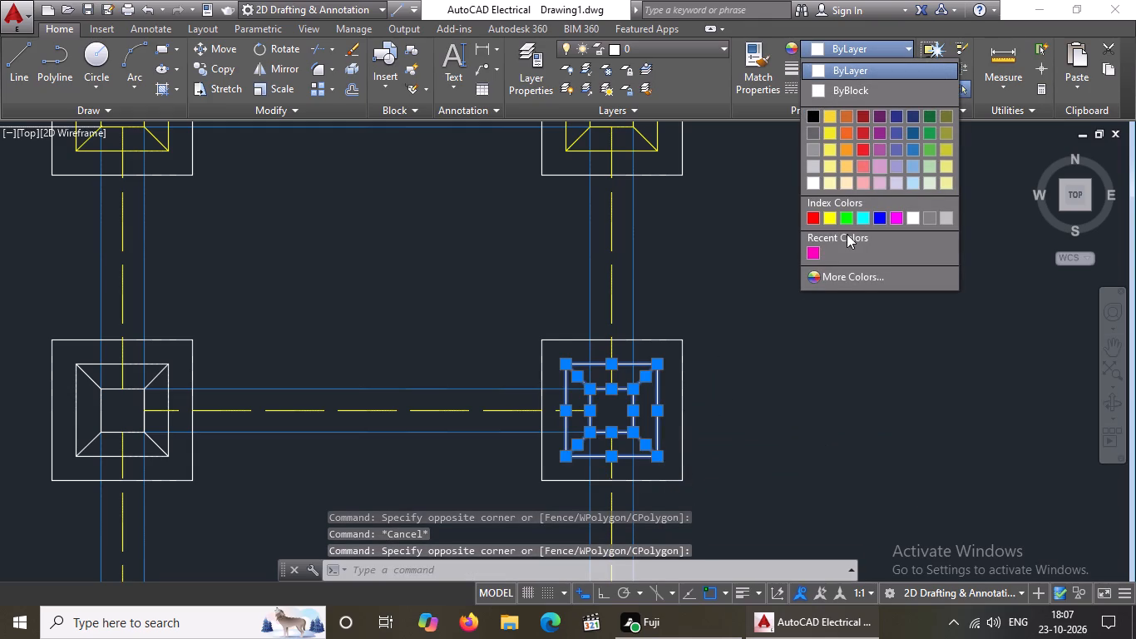
pyautogui.click(830, 211)
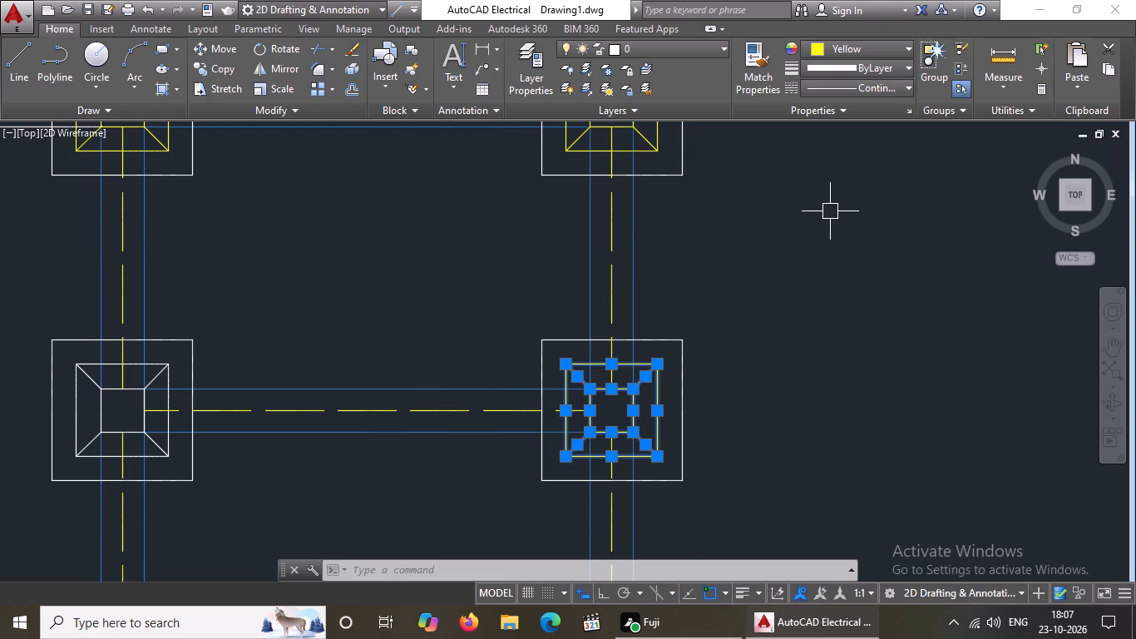
pyautogui.scroll(-2, 967, 419)
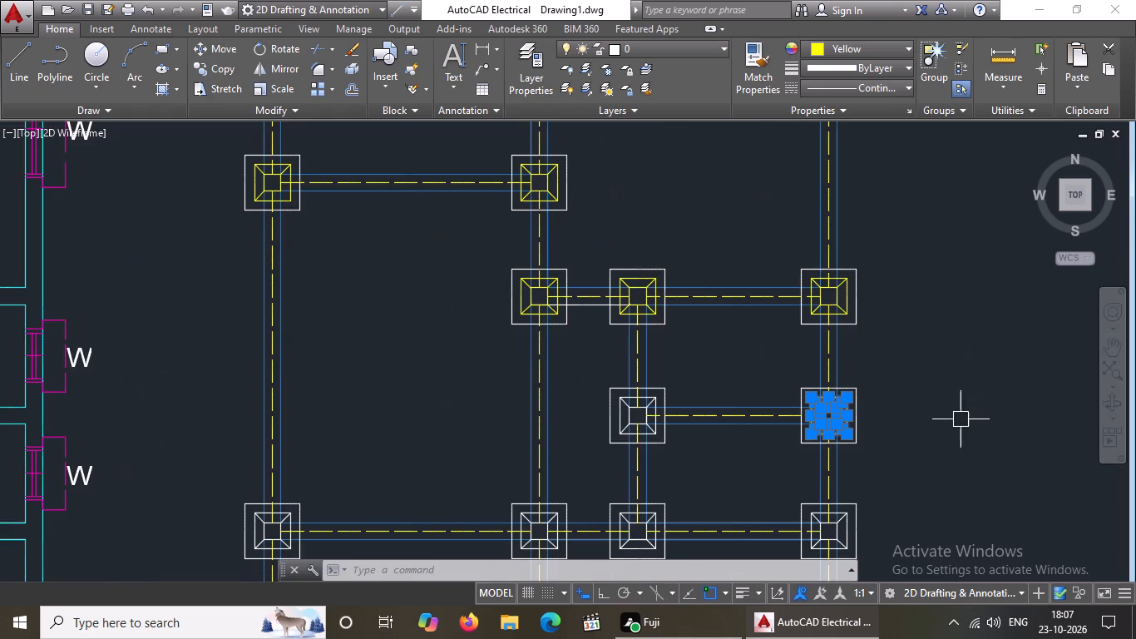
pyautogui.press('Escape')
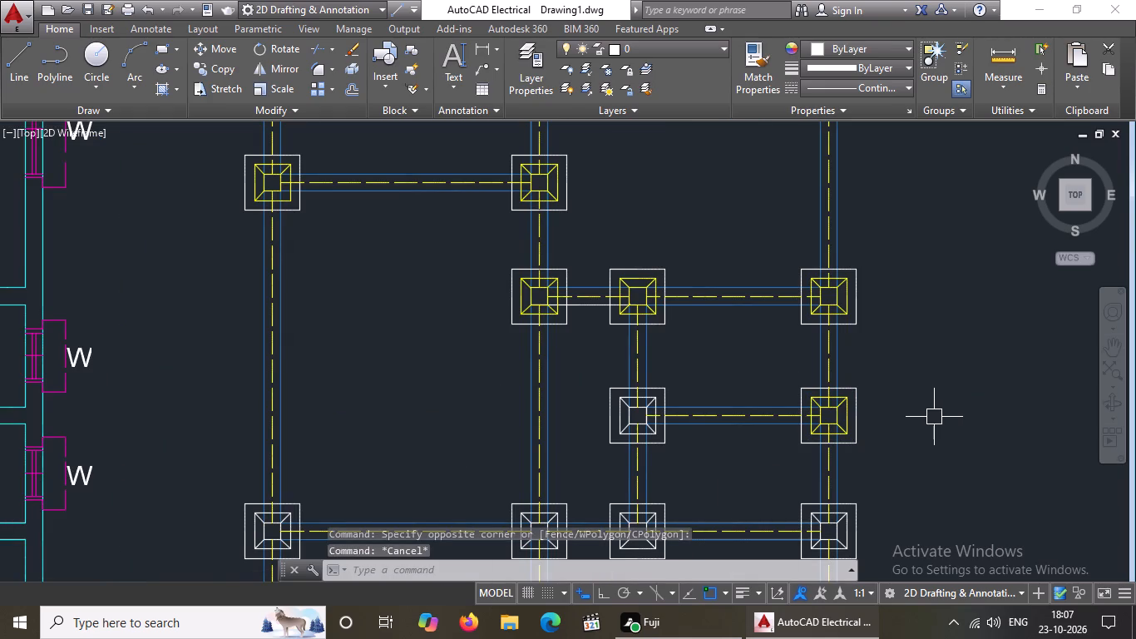
# Change the inner squares and diagonal corner lines to yellow at the short vertical wall's middle junction, between the middle and right walls.
pyautogui.scroll(1, 678, 462)
pyautogui.scroll(1, 557, 359)
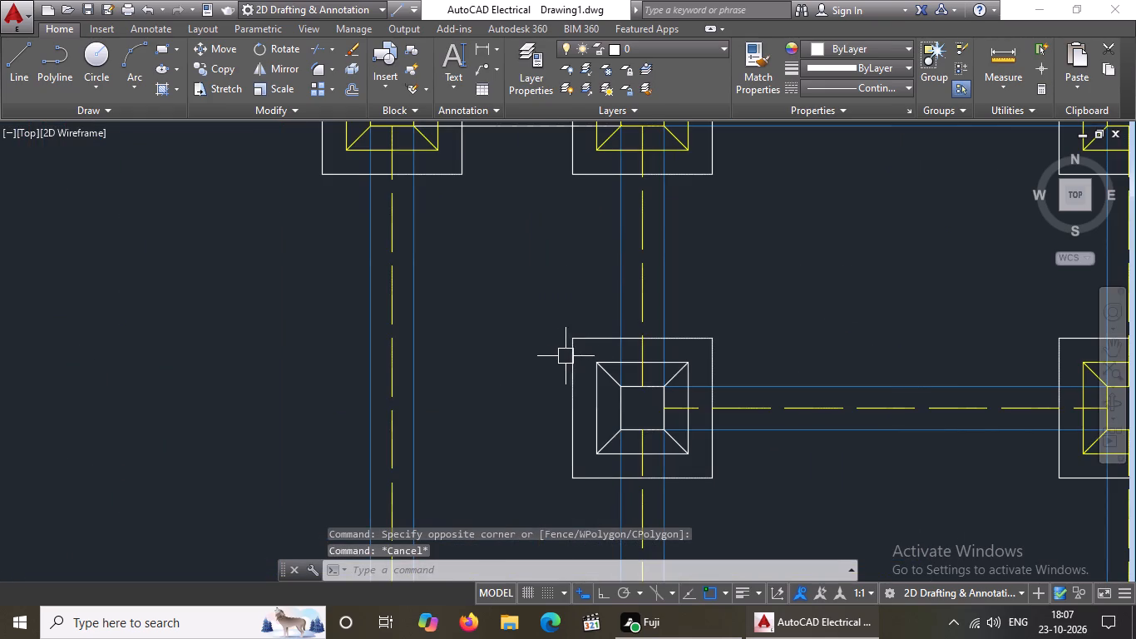
pyautogui.click(587, 351)
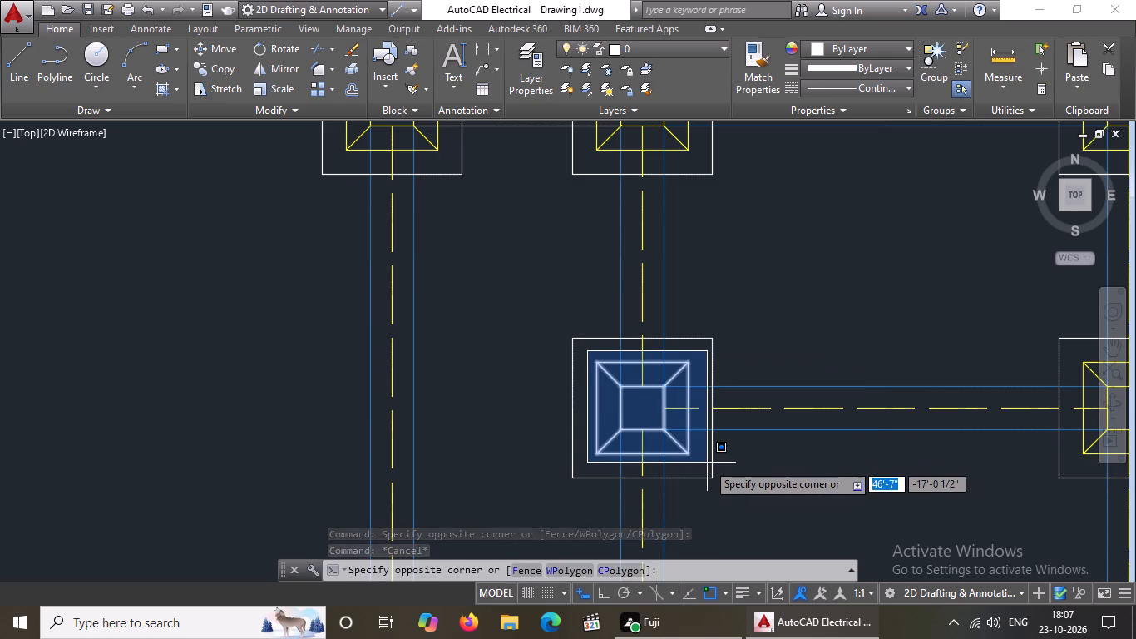
pyautogui.click(707, 463)
pyautogui.click(883, 42)
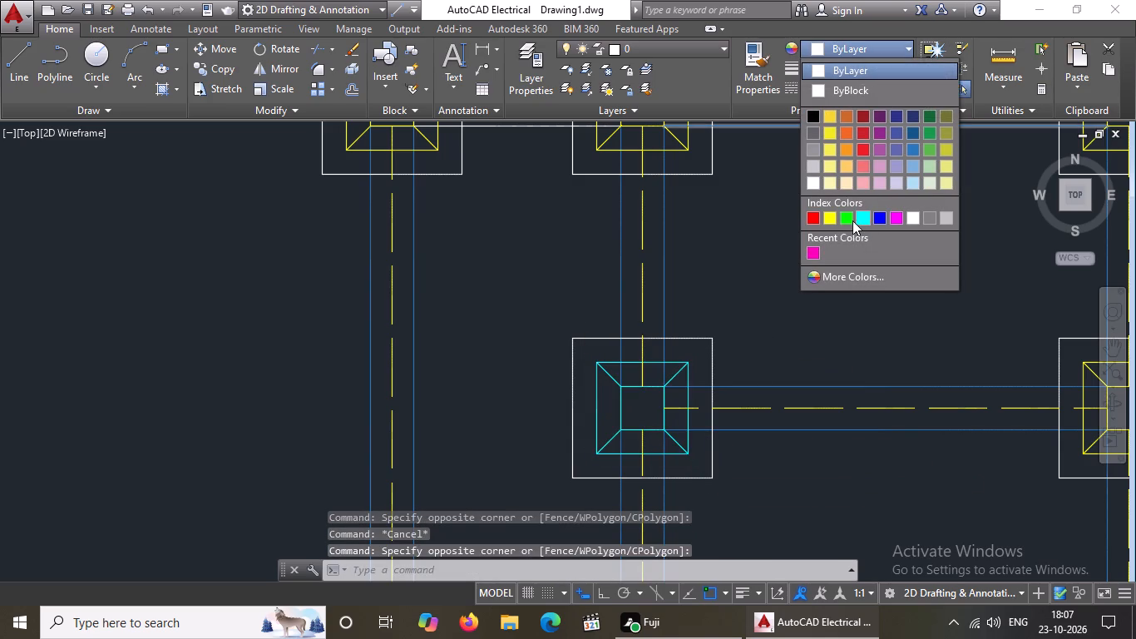
pyautogui.click(832, 216)
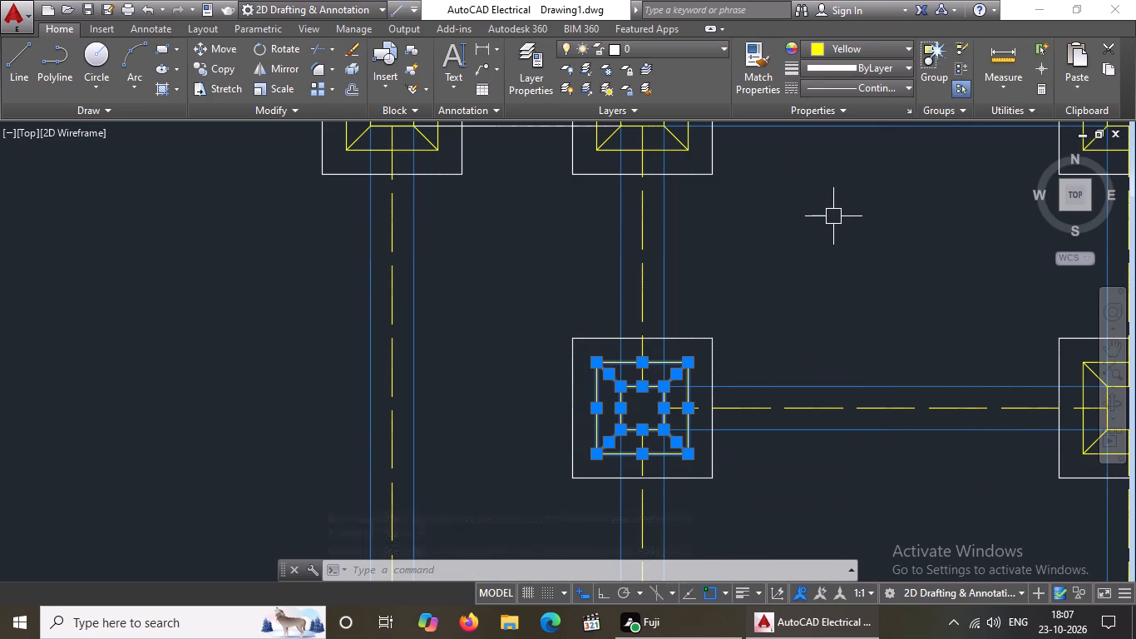
pyautogui.press('Escape')
# Change the inner squares and diagonal corner lines of the left wall's third junction from the bottom to yellow.
pyautogui.scroll(-2, 630, 356)
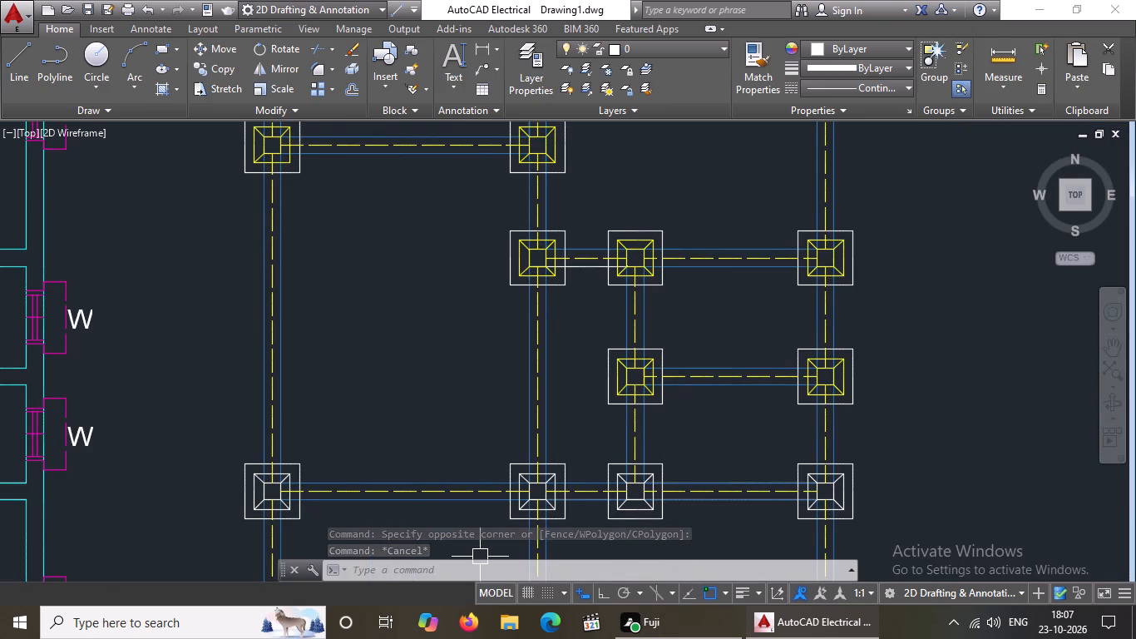
pyautogui.moveTo(630, 508); pyautogui.dragTo(628, 425, button='middle')
pyautogui.scroll(2, 589, 458)
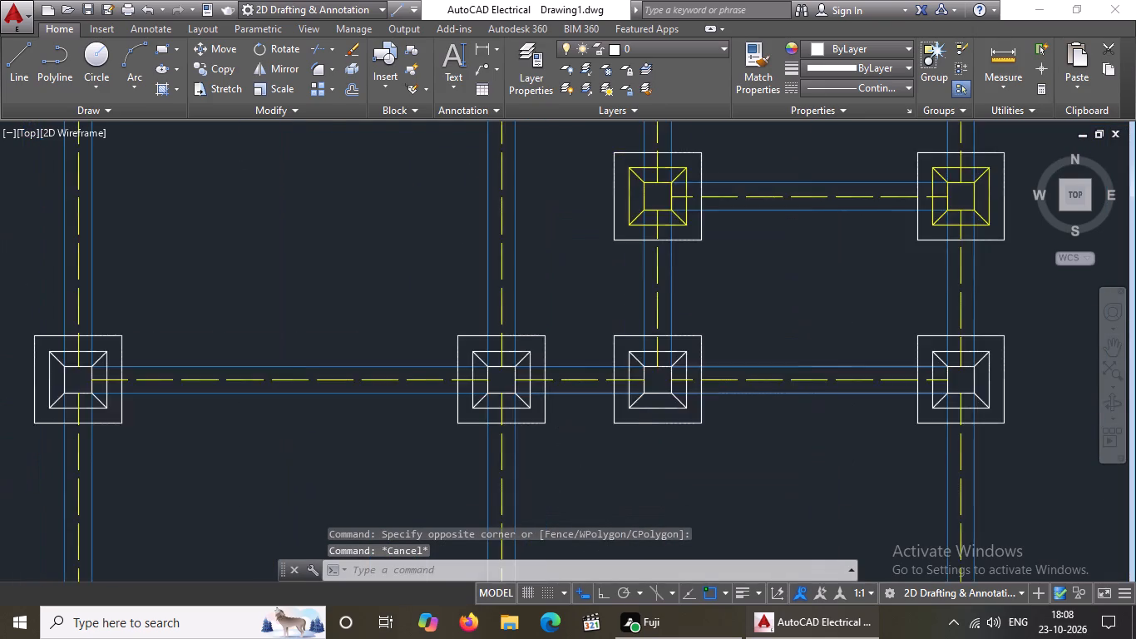
pyautogui.scroll(-2, 165, 377)
pyautogui.moveTo(66, 371); pyautogui.dragTo(161, 371, button='middle')
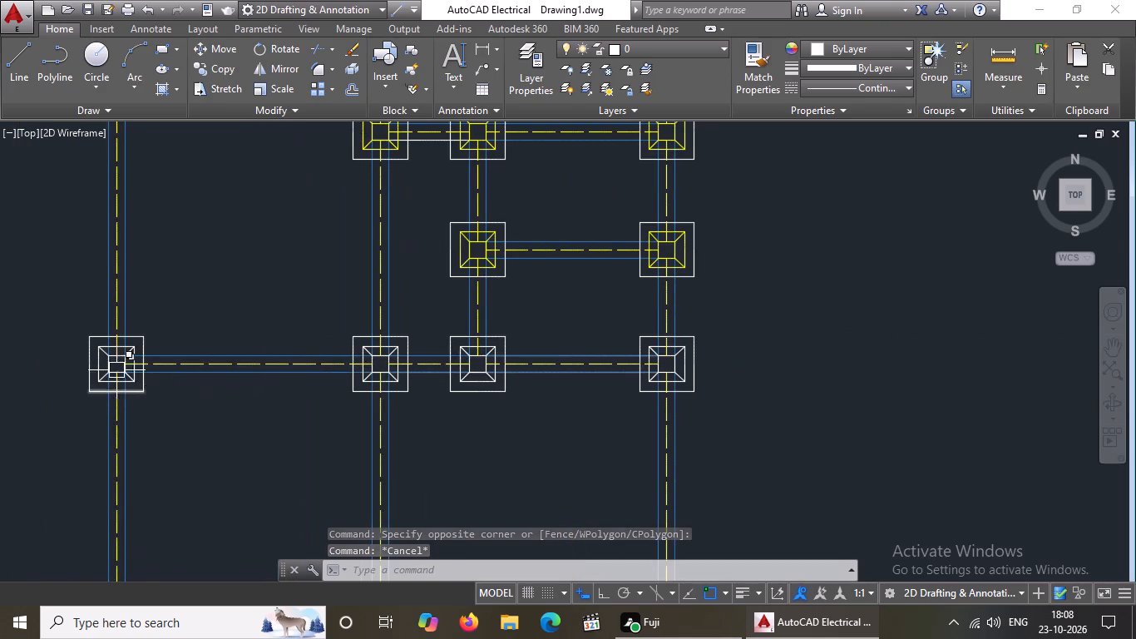
pyautogui.scroll(3, 116, 370)
pyautogui.click(18, 262)
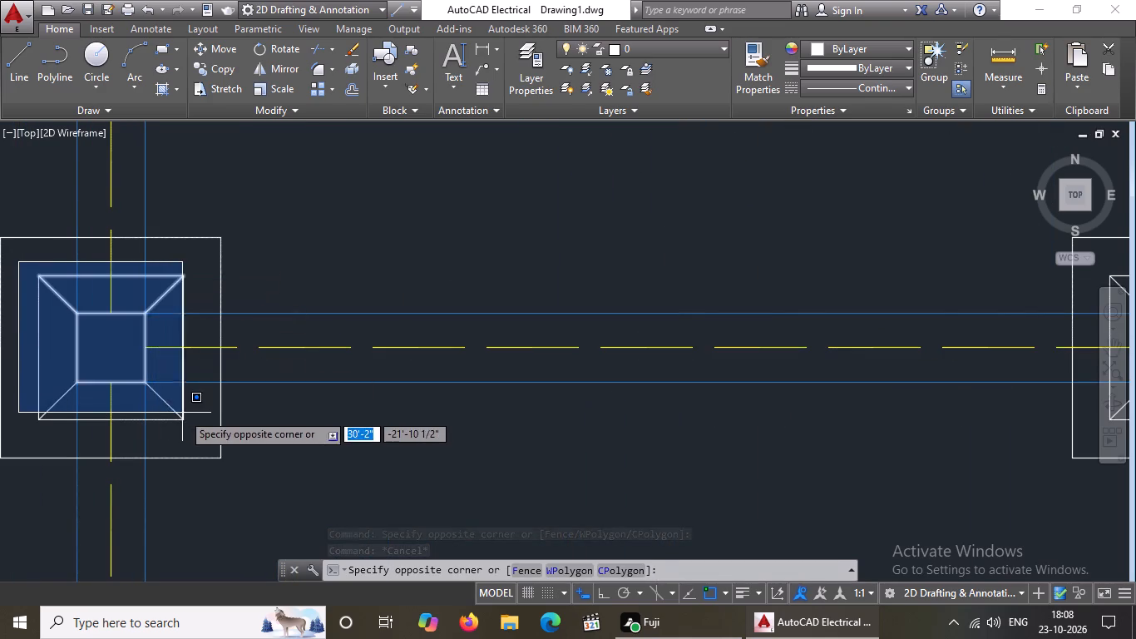
pyautogui.moveTo(188, 431); pyautogui.dragTo(199, 430)
pyautogui.click(887, 47)
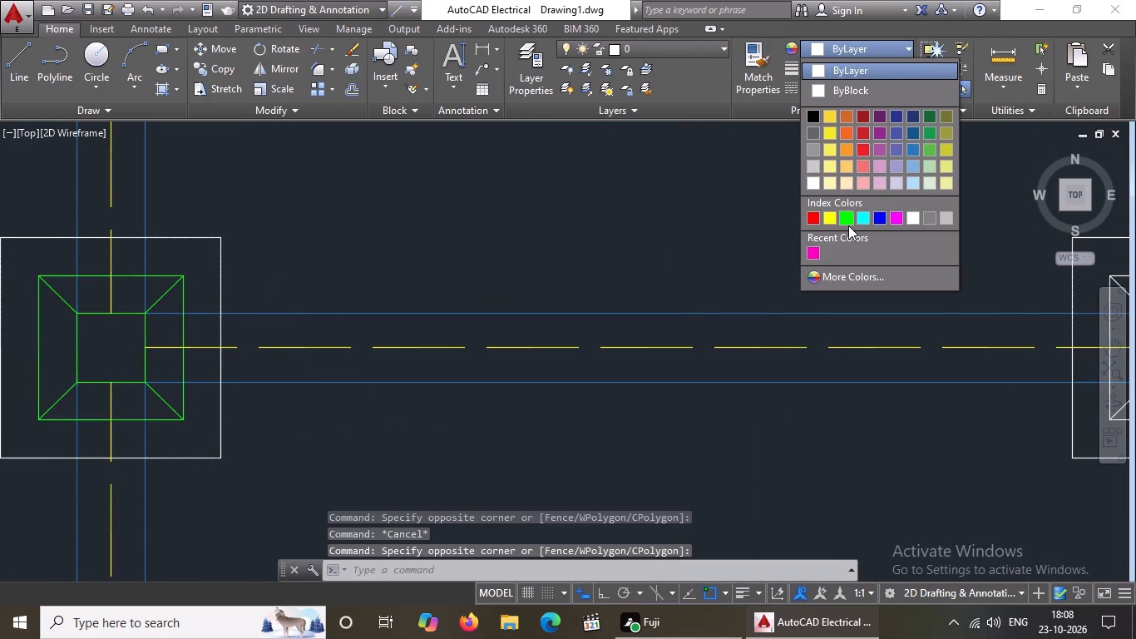
pyautogui.click(827, 215)
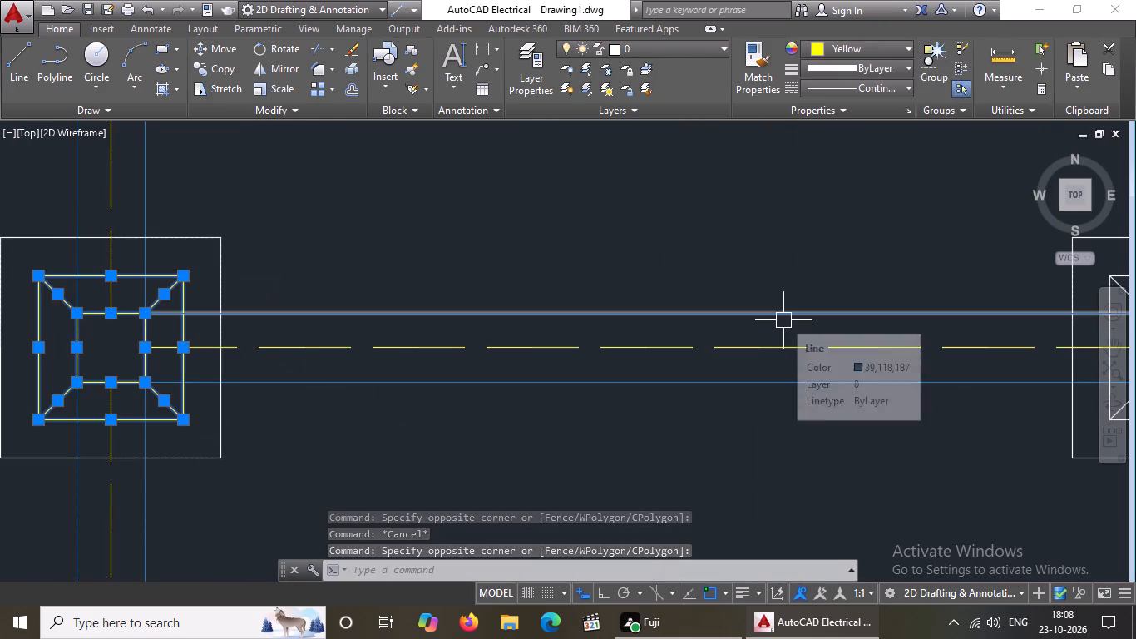
pyautogui.press('Escape')
# Recolour the inner squares and diagonals of the middle wall's third junction from the bottom yellow.
pyautogui.scroll(-3, 748, 349)
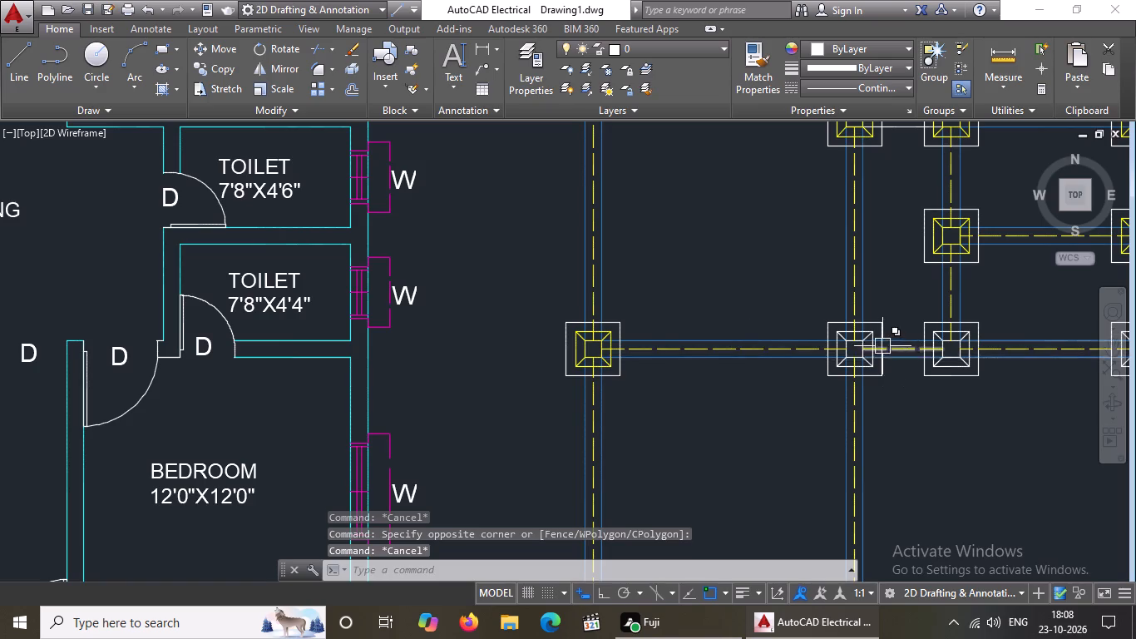
pyautogui.scroll(2, 882, 346)
pyautogui.click(754, 297)
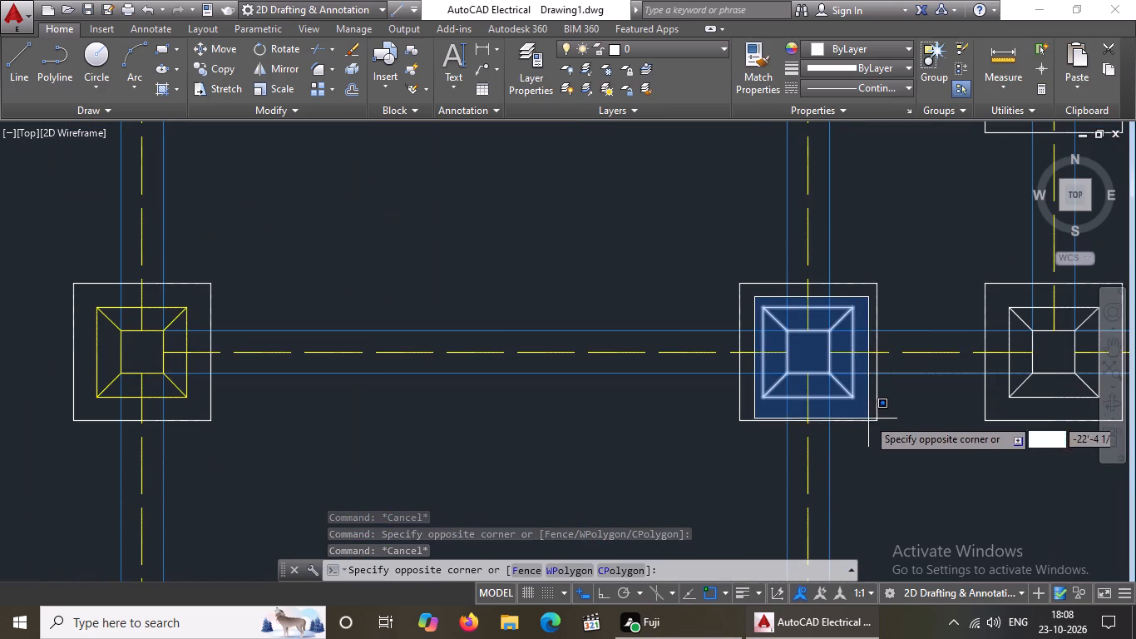
pyautogui.click(862, 414)
pyautogui.moveTo(883, 42); pyautogui.dragTo(882, 50)
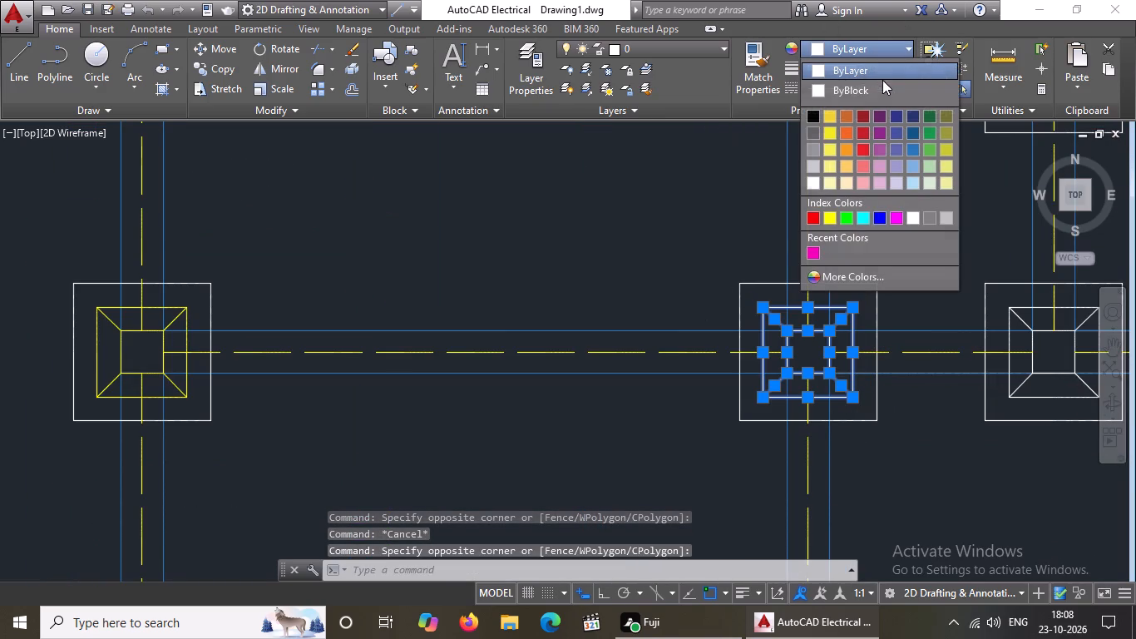
pyautogui.click(826, 211)
pyautogui.press('Escape')
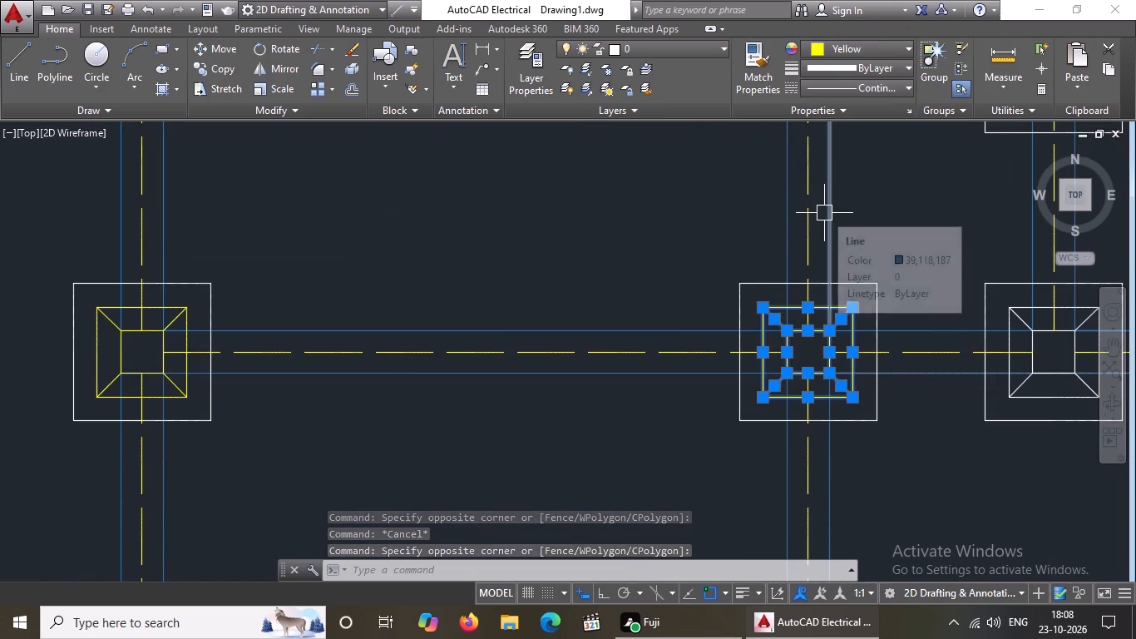
# Set the inner squares and diagonal corner lines of the left wall's second junction from the bottom to yellow.
pyautogui.scroll(-4, 793, 215)
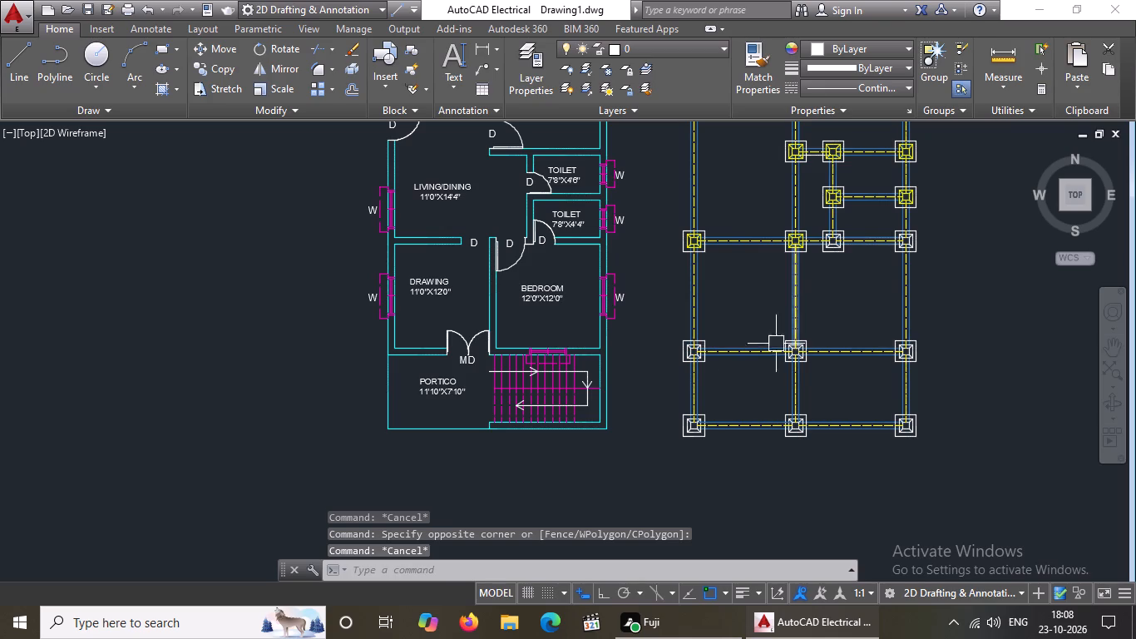
pyautogui.scroll(3, 735, 373)
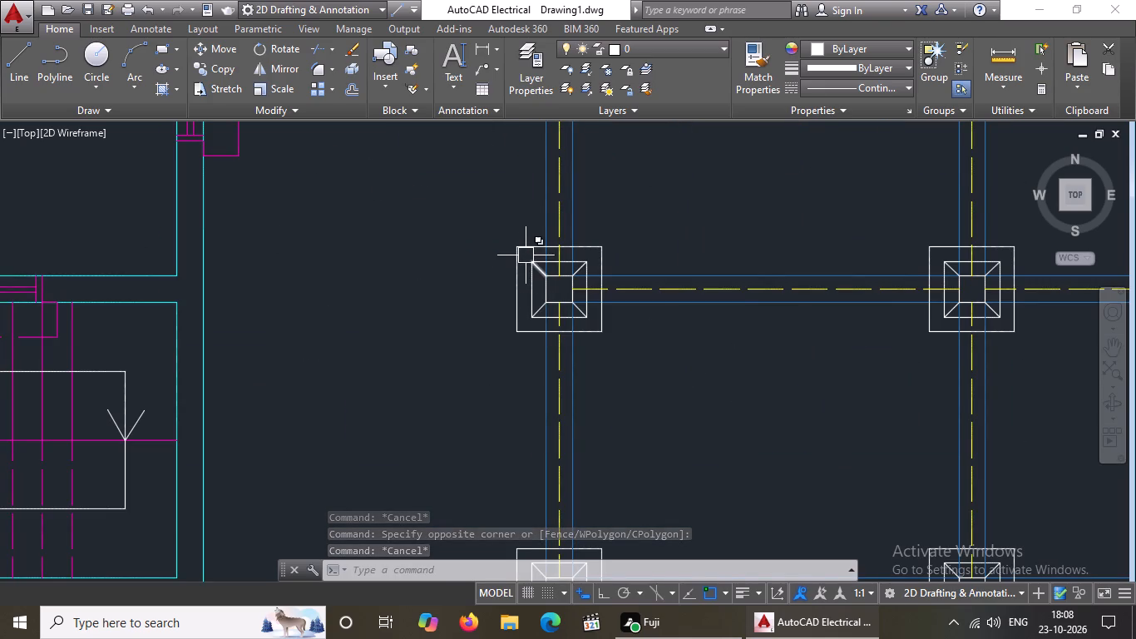
pyautogui.scroll(2, 532, 263)
pyautogui.click(516, 249)
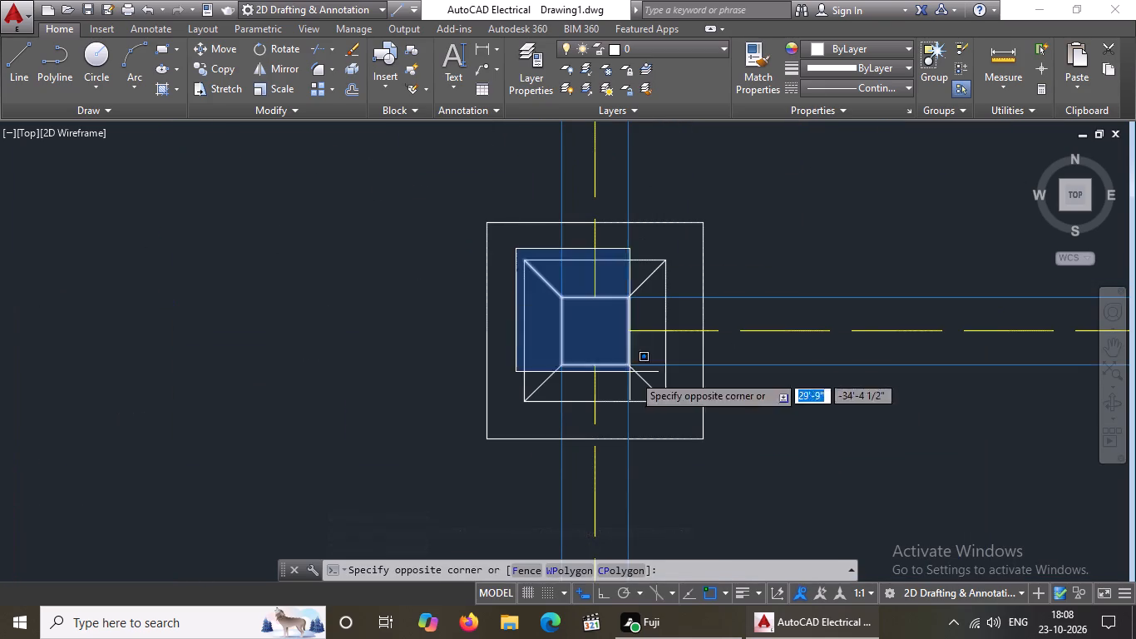
pyautogui.click(669, 411)
pyautogui.click(857, 42)
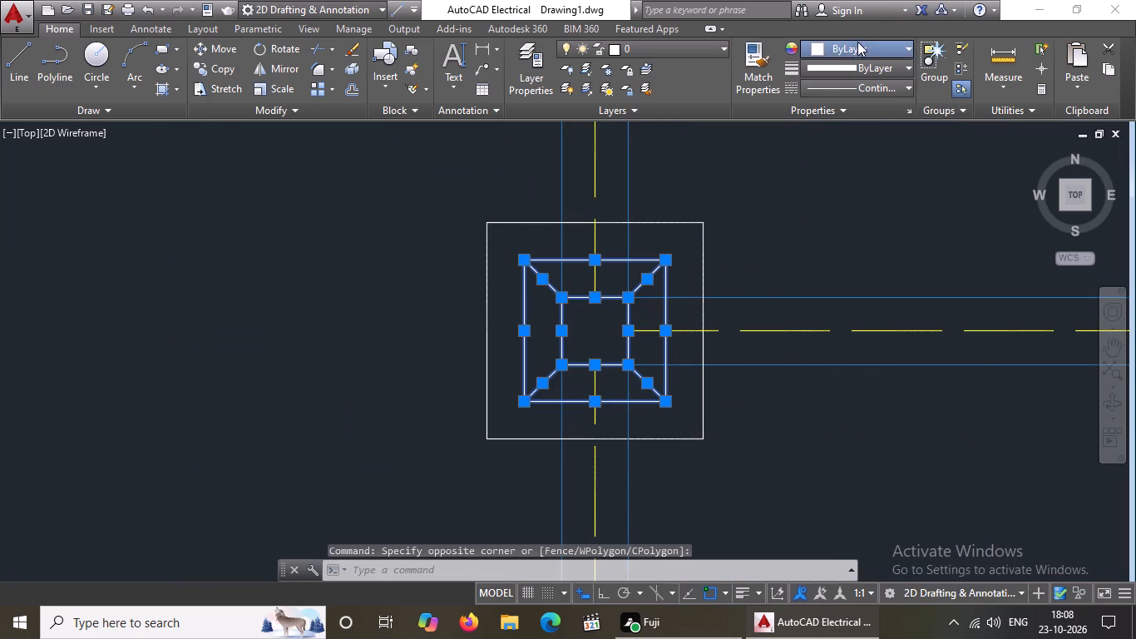
pyautogui.click(833, 220)
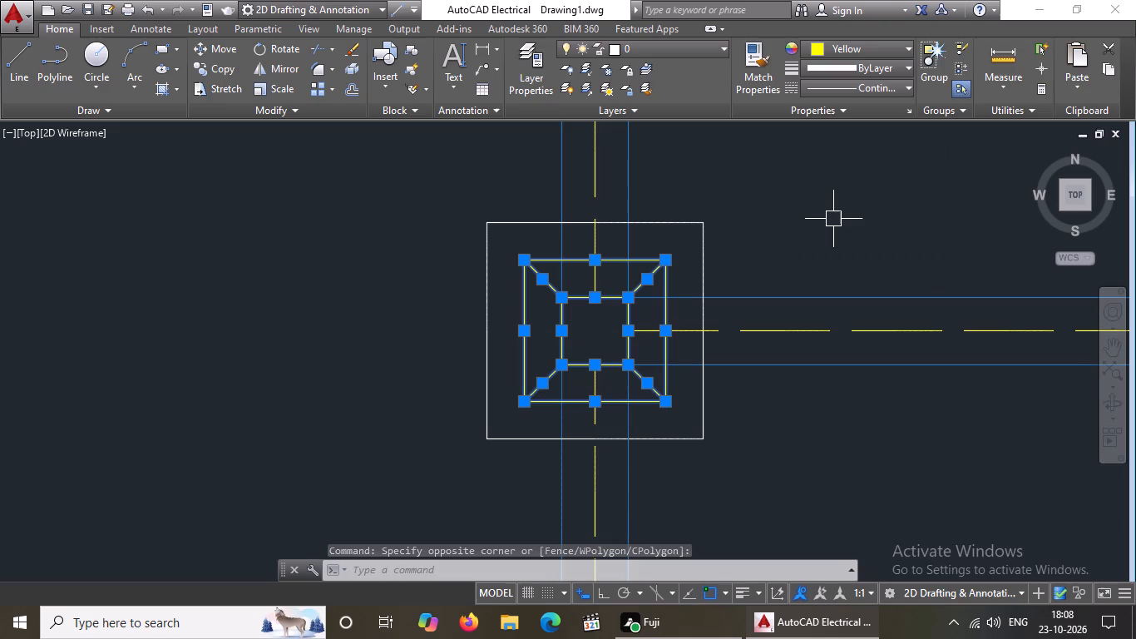
pyautogui.press('Escape')
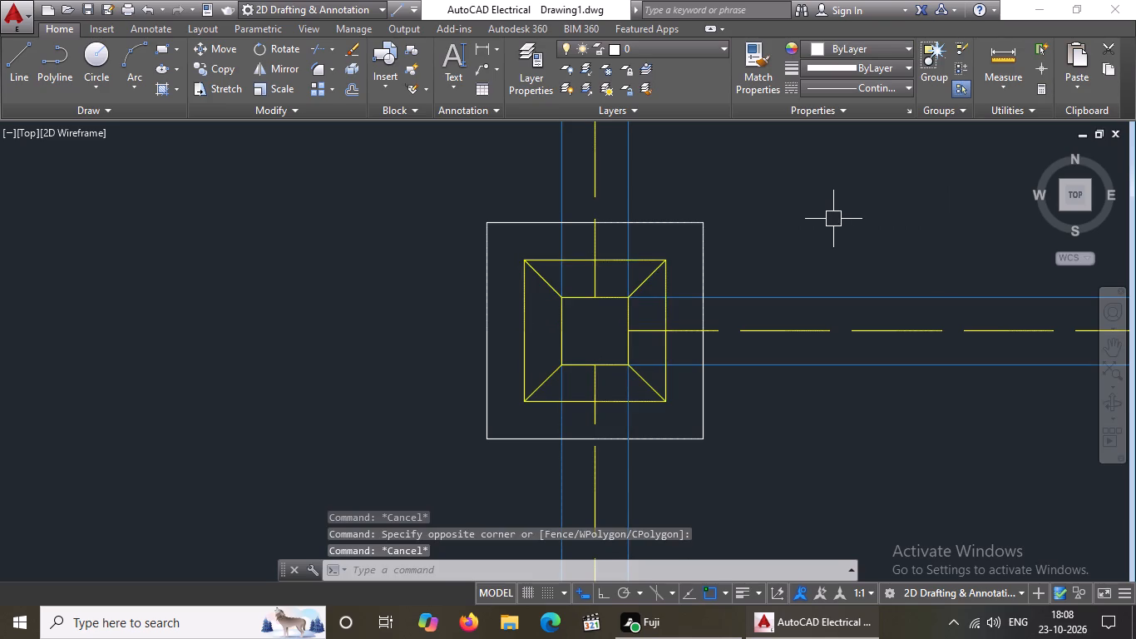
# Change the inner squares and diagonal corner lines of the left wall's bottom junction to yellow.
pyautogui.scroll(-4, 830, 223)
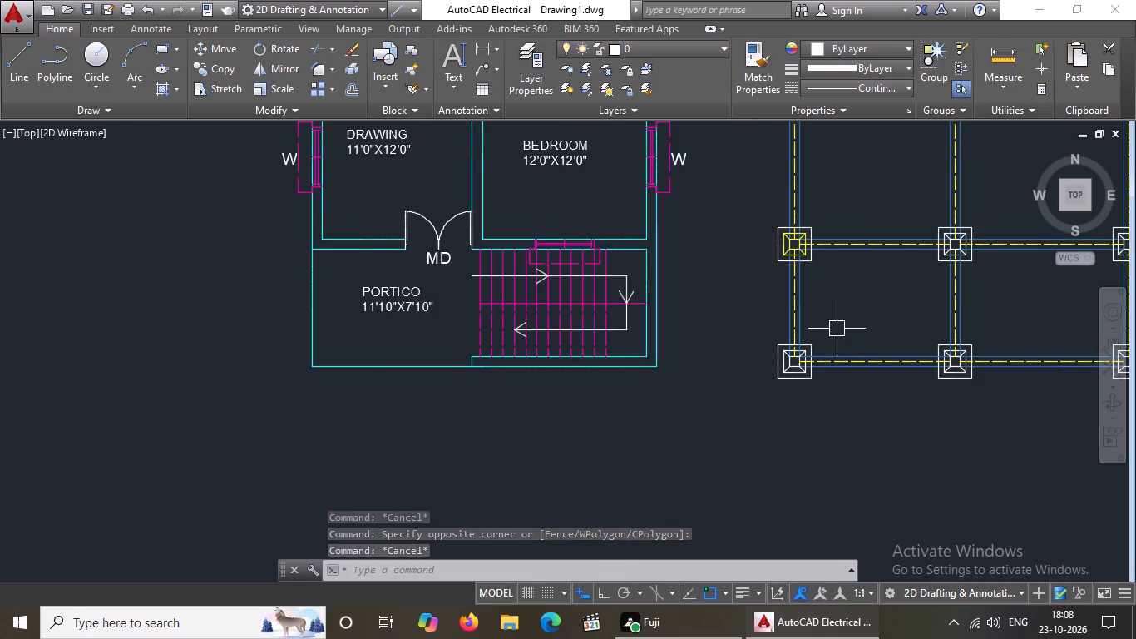
pyautogui.scroll(5, 825, 349)
pyautogui.click(380, 322)
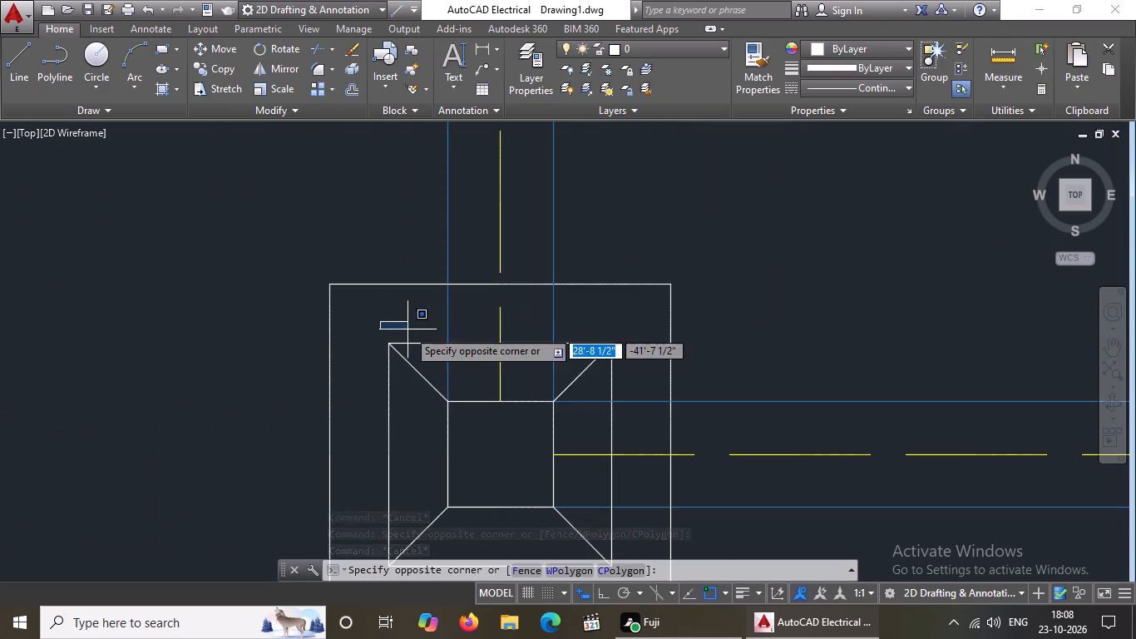
pyautogui.scroll(-4, 408, 329)
pyautogui.scroll(3, 420, 368)
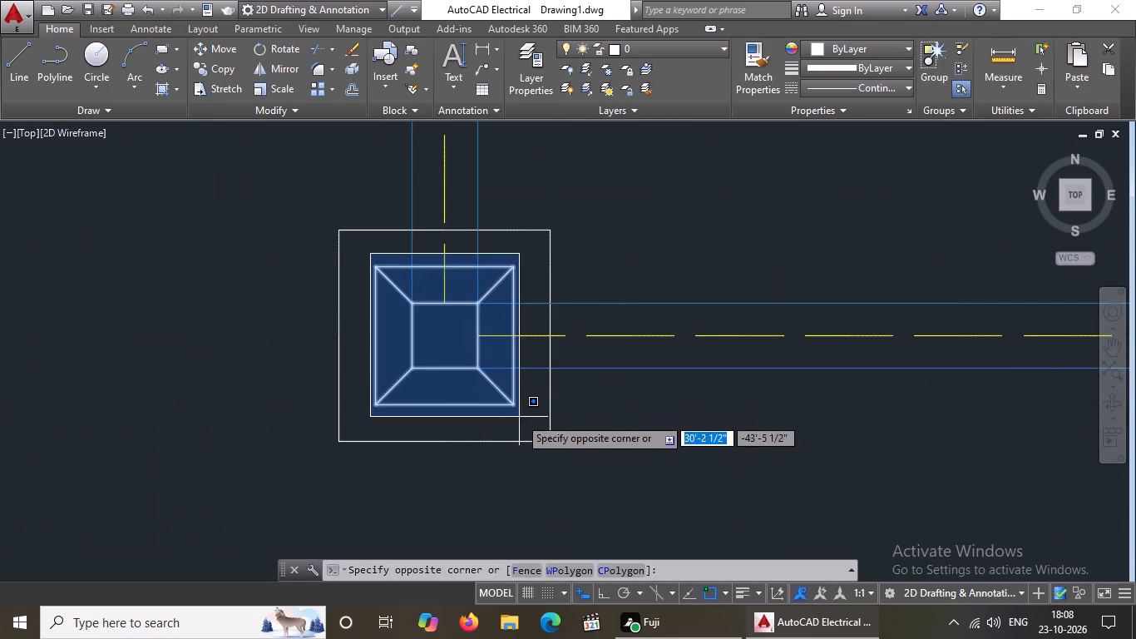
pyautogui.click(519, 416)
pyautogui.click(829, 52)
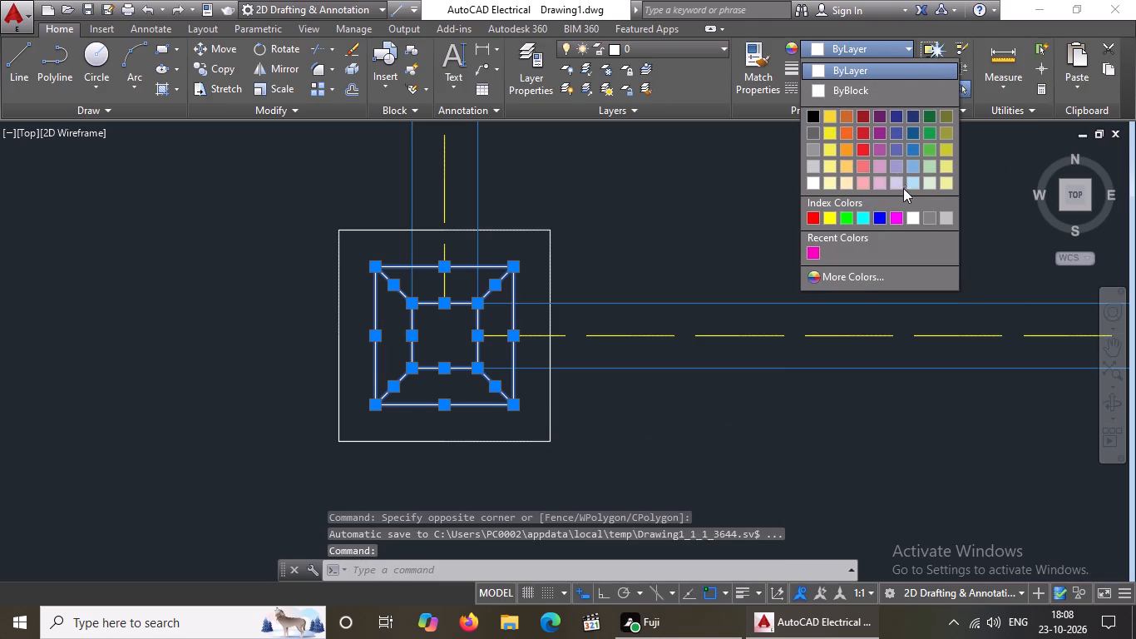
pyautogui.click(831, 217)
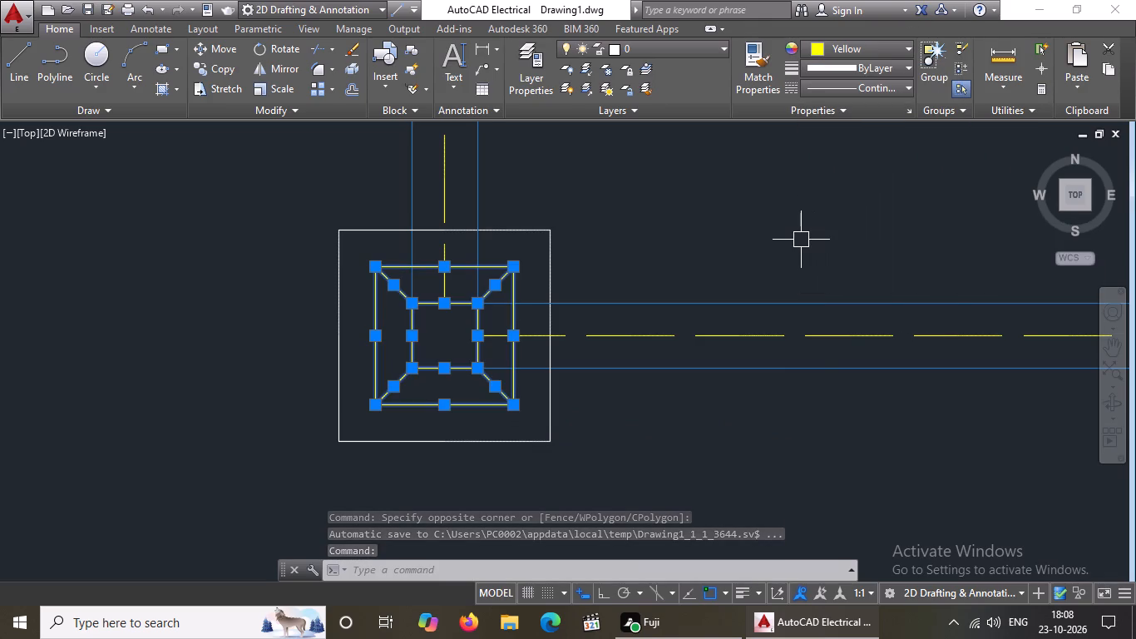
pyautogui.press('Escape')
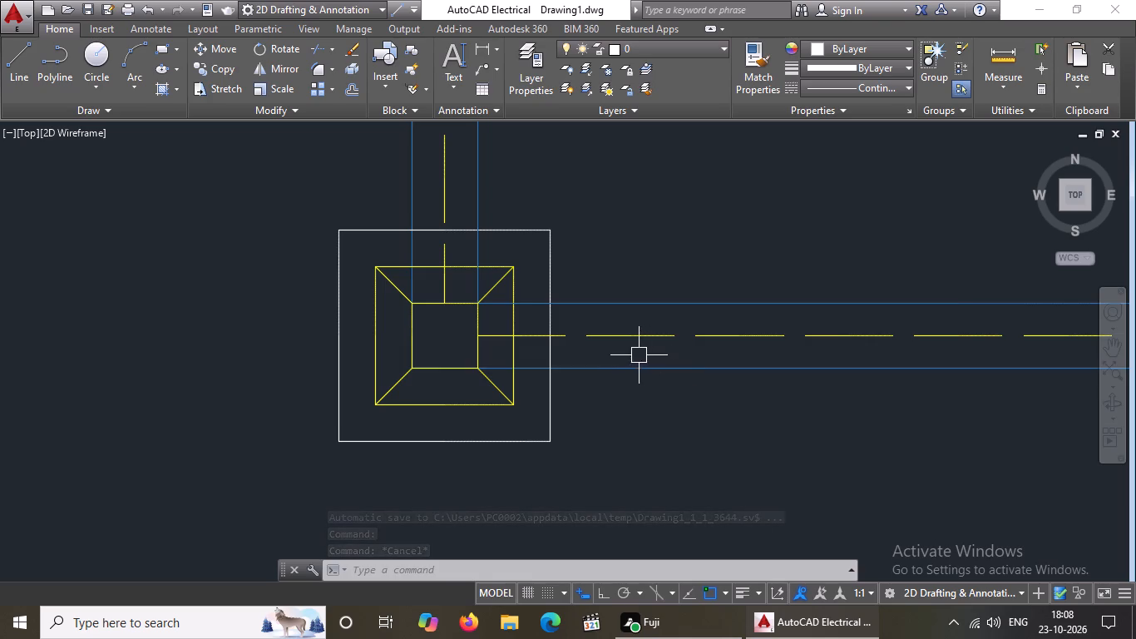
# Recolour the inner squares and diagonal corner lines of the middle wall's bottom junction yellow.
pyautogui.scroll(-2, 639, 355)
pyautogui.moveTo(1030, 340); pyautogui.dragTo(742, 352, button='middle')
pyautogui.scroll(1, 673, 337)
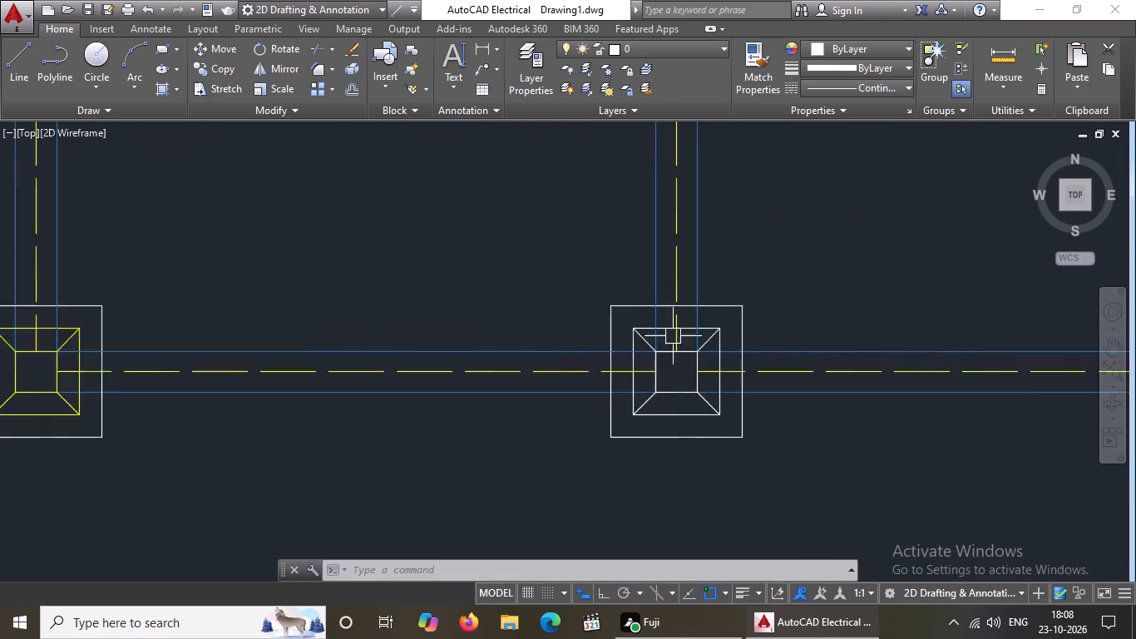
pyautogui.scroll(1, 673, 336)
pyautogui.click(599, 310)
pyautogui.click(763, 468)
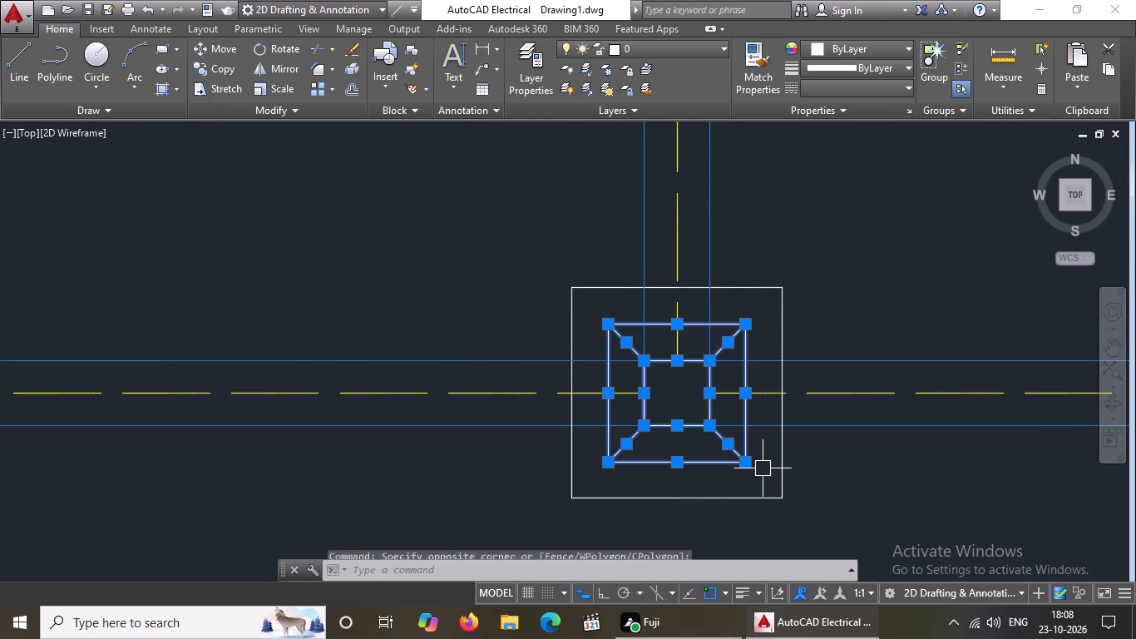
pyautogui.click(846, 44)
pyautogui.click(832, 216)
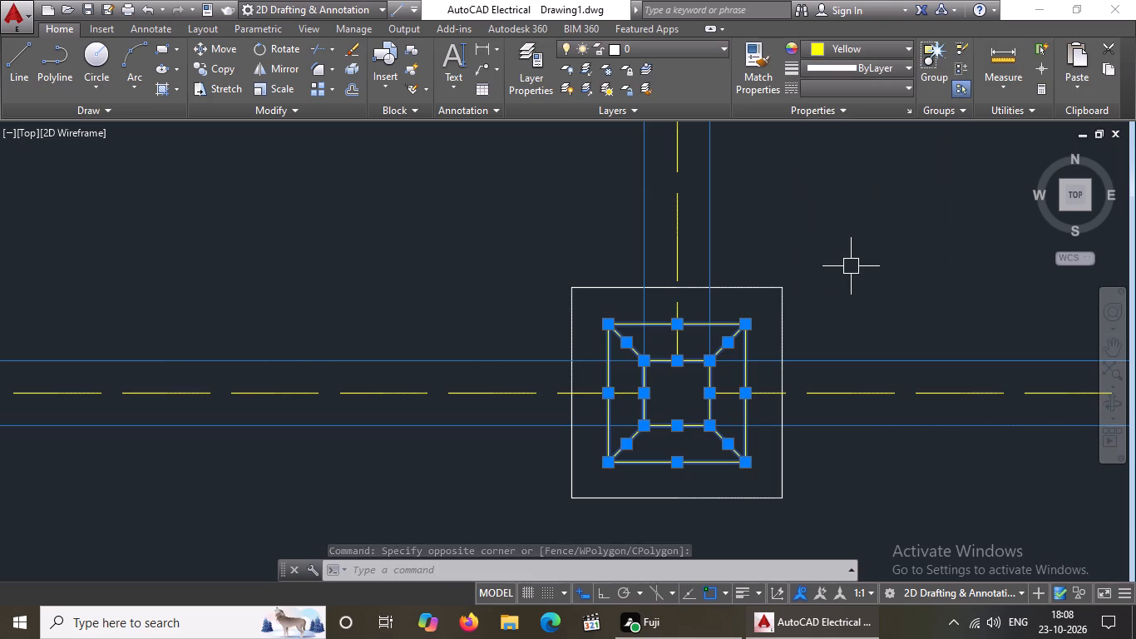
pyautogui.press('Escape')
pyautogui.scroll(-3, 810, 280)
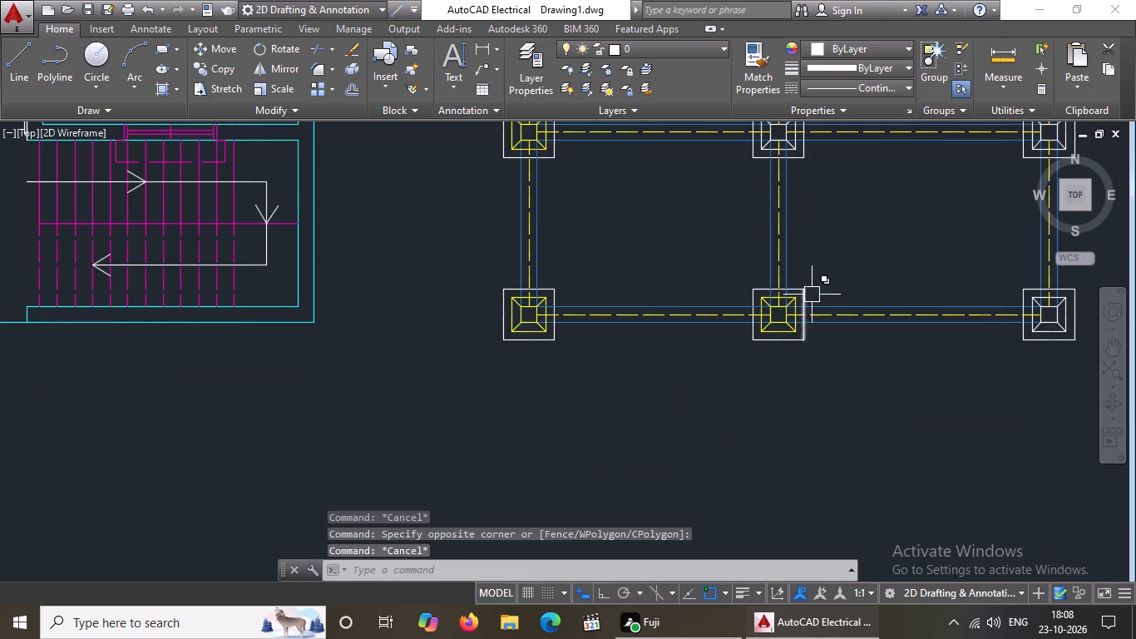
# Recolour the inner squares and diagonal corner lines of the right wall's bottom junction yellow.
pyautogui.moveTo(1055, 319); pyautogui.dragTo(909, 354, button='middle')
pyautogui.scroll(2, 908, 322)
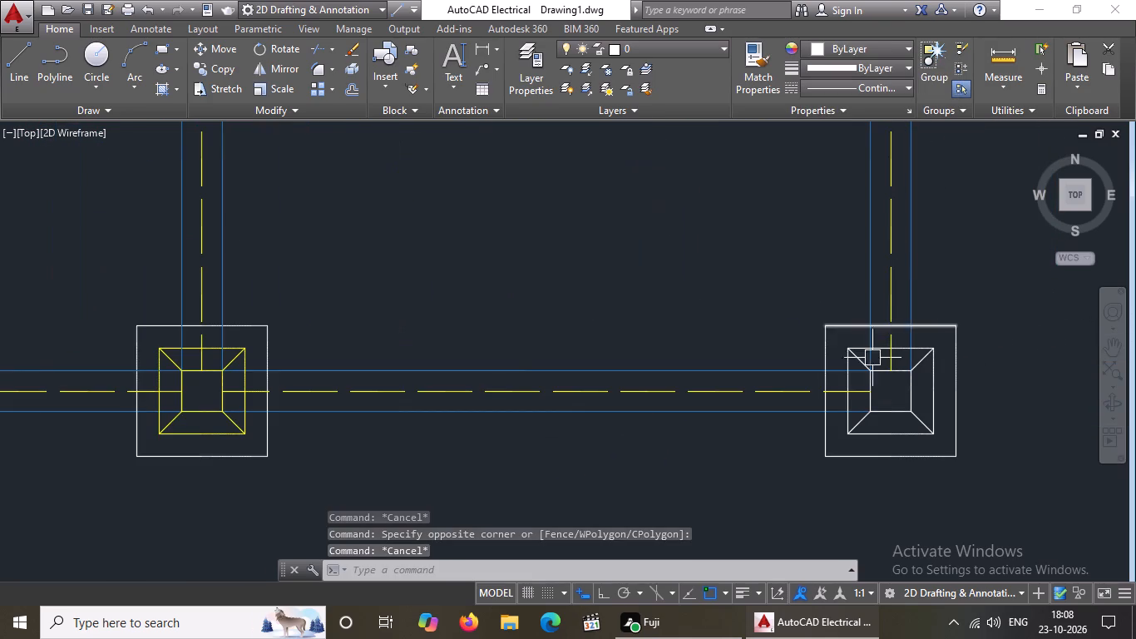
pyautogui.click(842, 340)
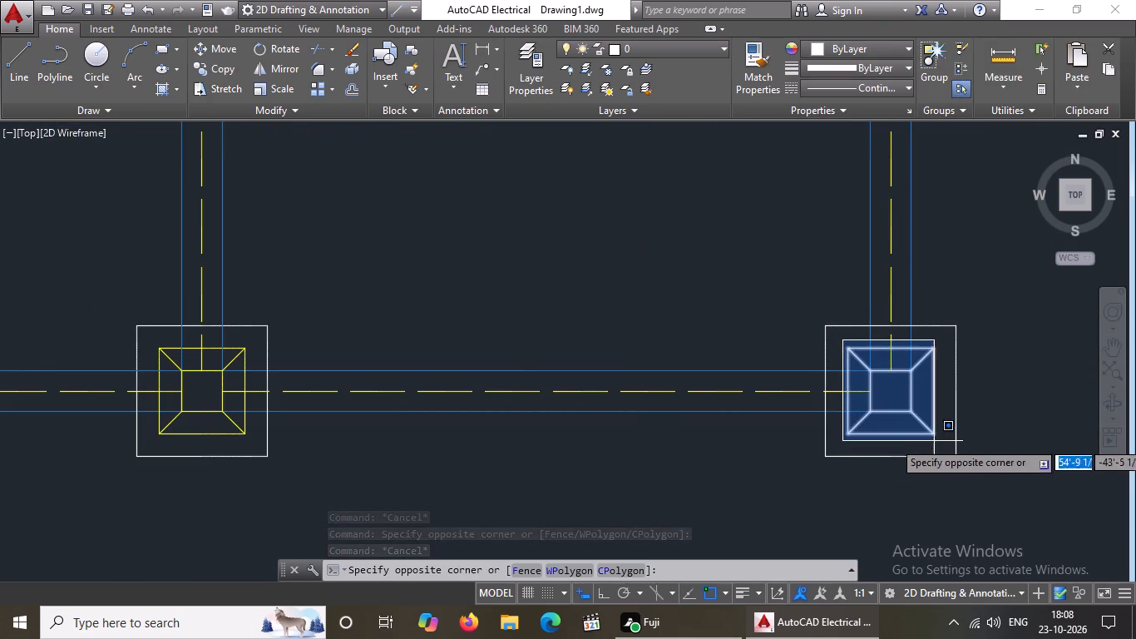
pyautogui.click(933, 440)
pyautogui.press('Escape')
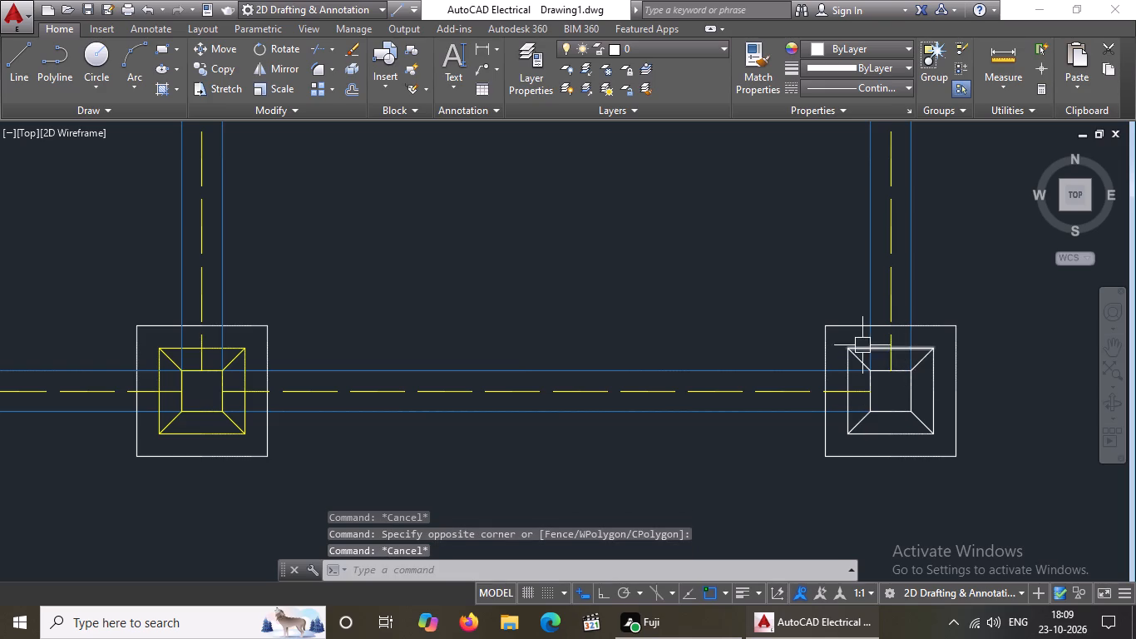
pyautogui.click(837, 339)
pyautogui.click(942, 443)
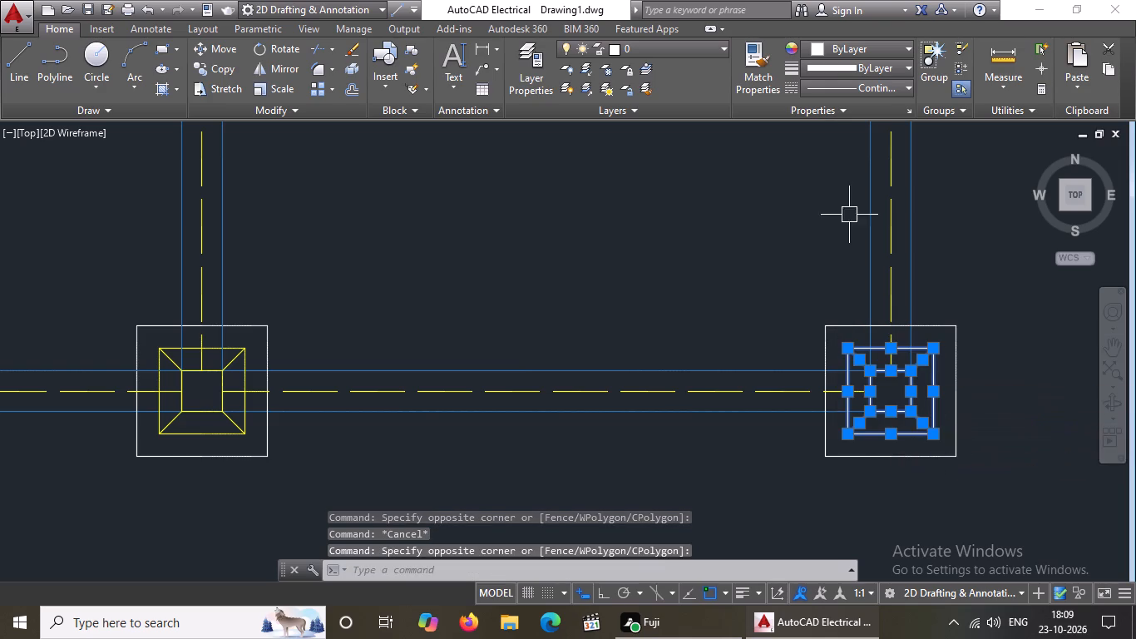
pyautogui.click(856, 50)
pyautogui.click(831, 217)
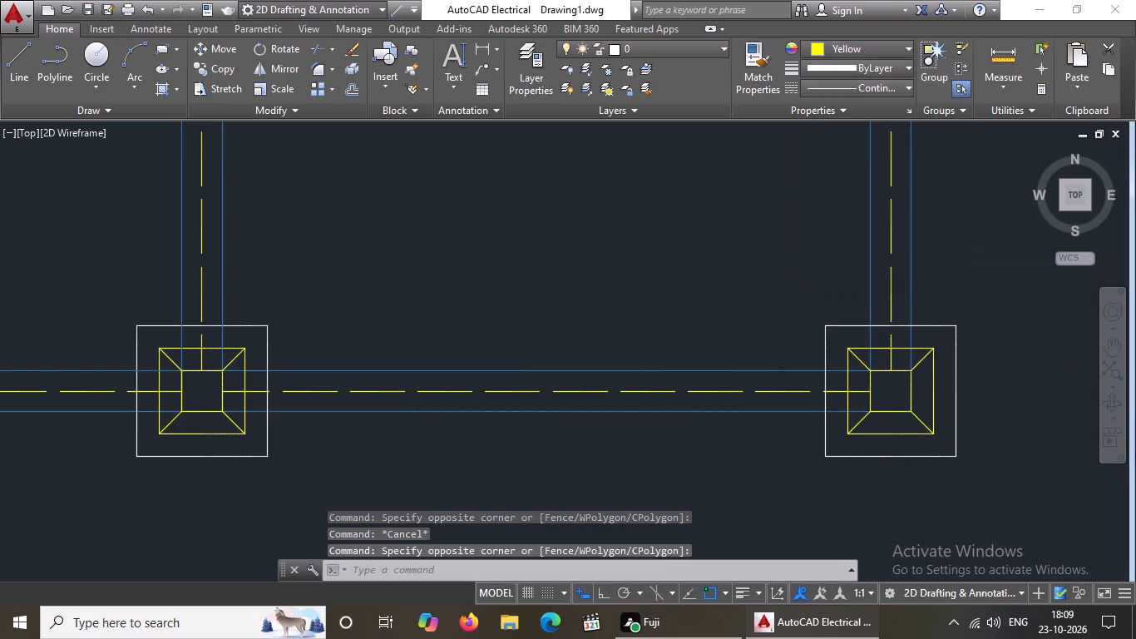
pyautogui.press('Escape')
# Set the inner squares and diagonal corner lines of the middle wall's second junction from the bottom to yellow.
pyautogui.scroll(-3, 826, 234)
pyautogui.moveTo(773, 211); pyautogui.dragTo(784, 359, button='middle')
pyautogui.scroll(3, 699, 295)
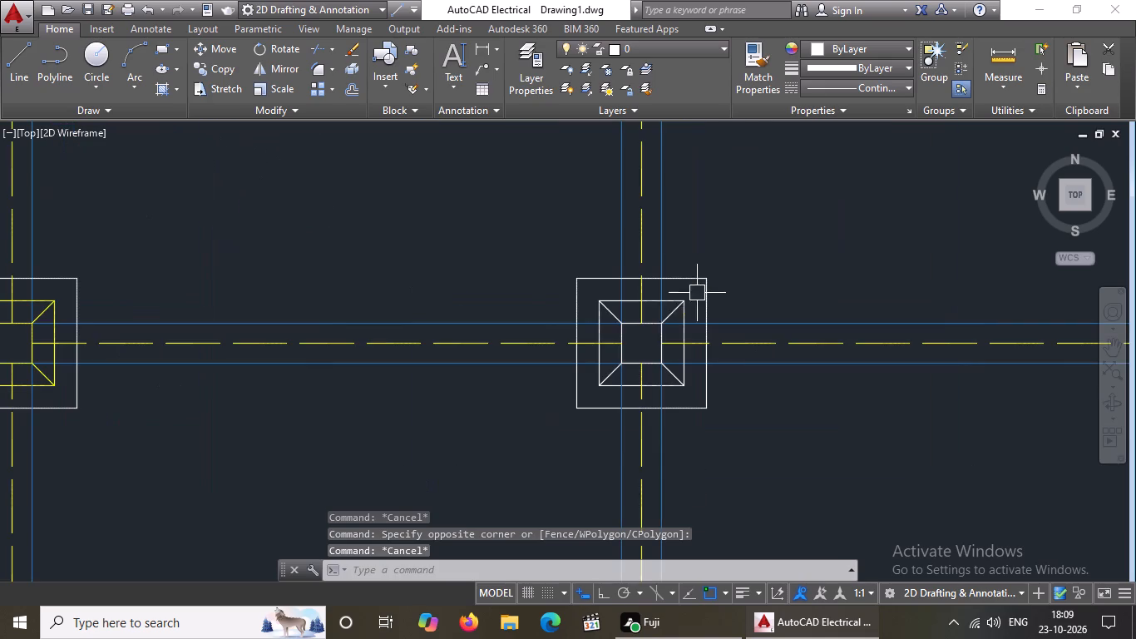
pyautogui.click(587, 295)
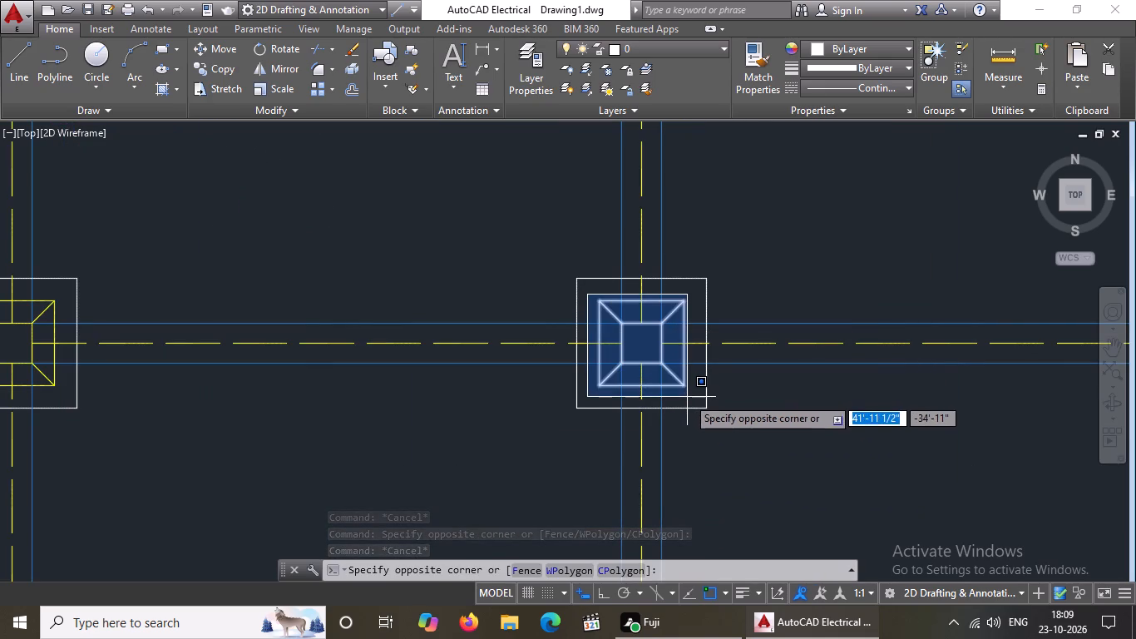
pyautogui.click(687, 396)
pyautogui.click(903, 43)
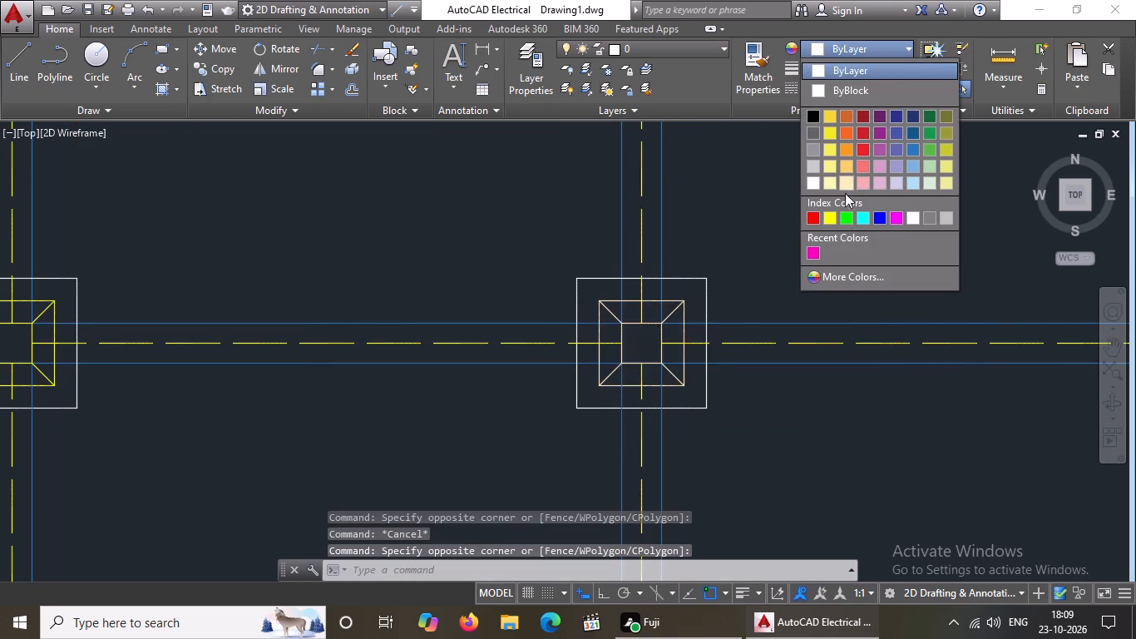
pyautogui.click(831, 218)
pyautogui.press('Escape')
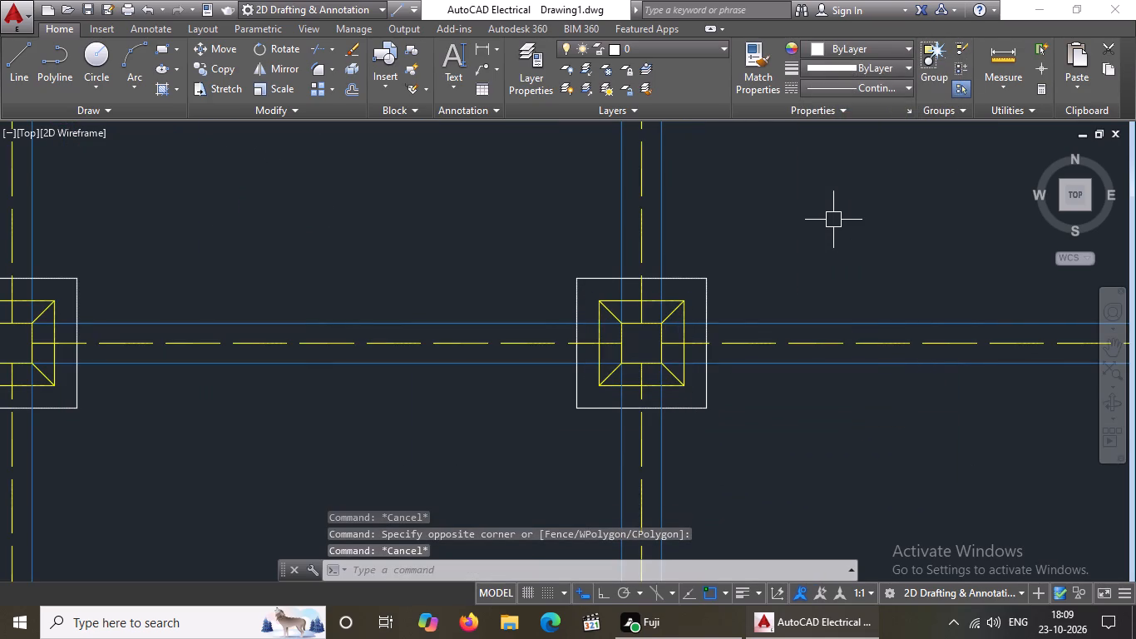
# Change the inner squares and diagonals of the right wall's second junction from the bottom to yellow.
pyautogui.scroll(-5, 827, 238)
pyautogui.scroll(3, 890, 233)
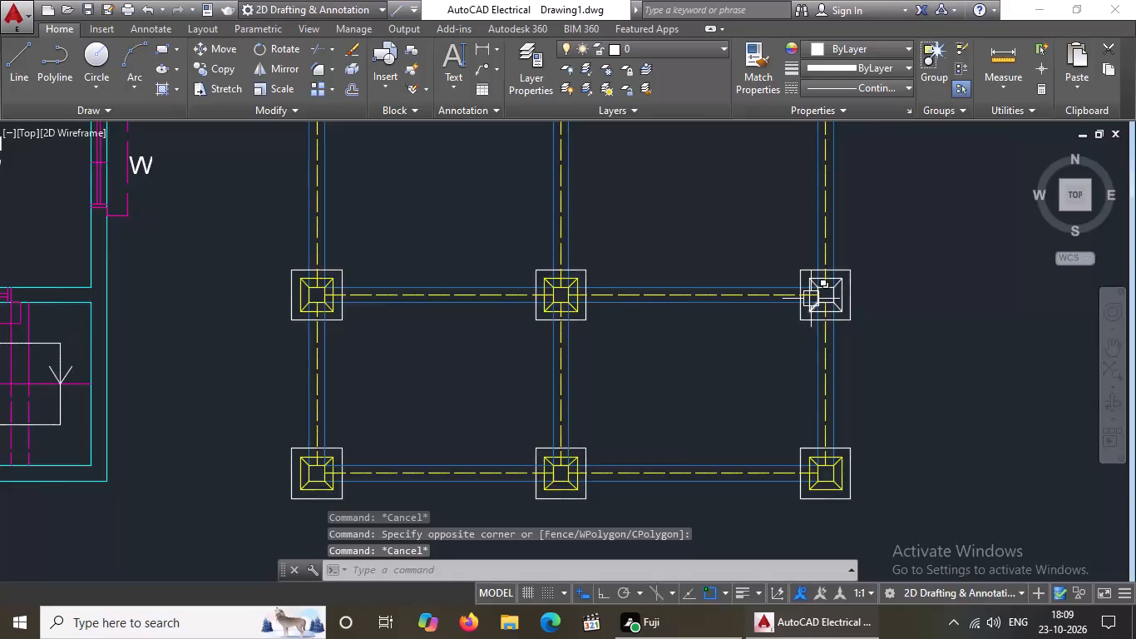
pyautogui.scroll(3, 813, 291)
pyautogui.click(781, 229)
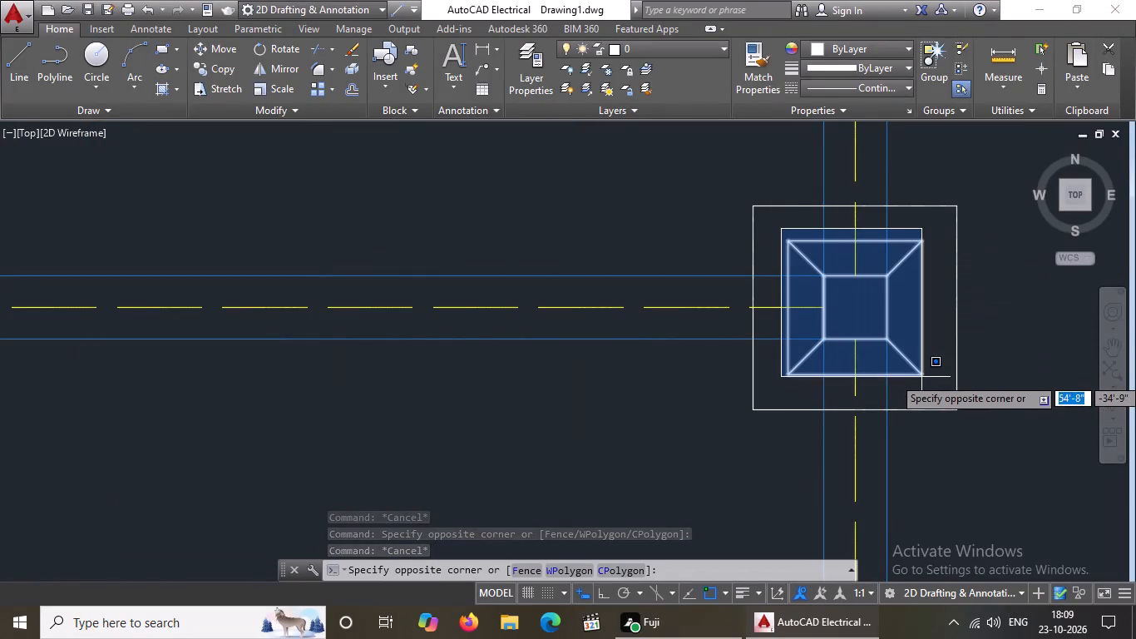
pyautogui.moveTo(926, 380); pyautogui.dragTo(944, 384)
pyautogui.click(860, 48)
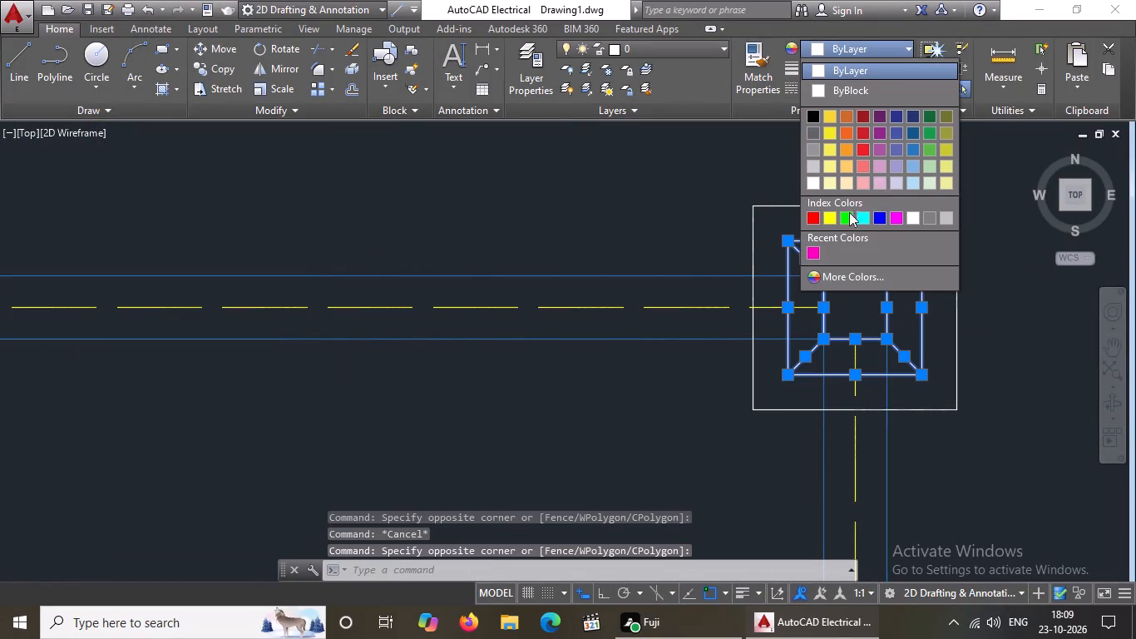
pyautogui.click(830, 216)
pyautogui.press('Escape')
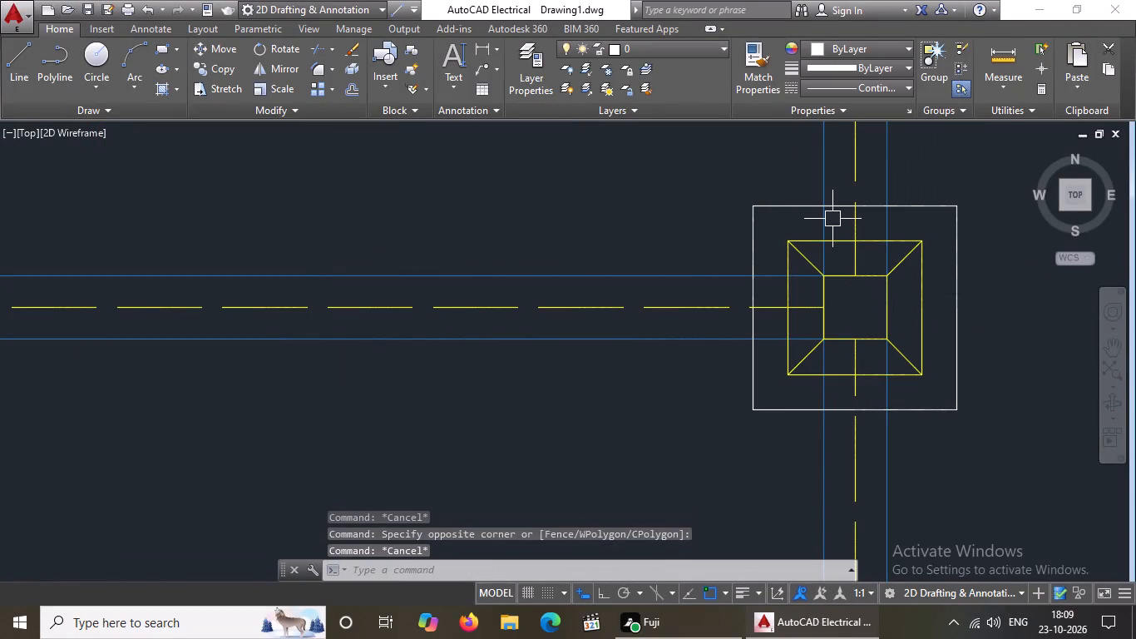
# Recolour the inner squares and diagonal corner lines of the right wall's third junction from the bottom yellow.
pyautogui.scroll(-2, 835, 225)
pyautogui.moveTo(835, 238); pyautogui.dragTo(835, 449, button='middle')
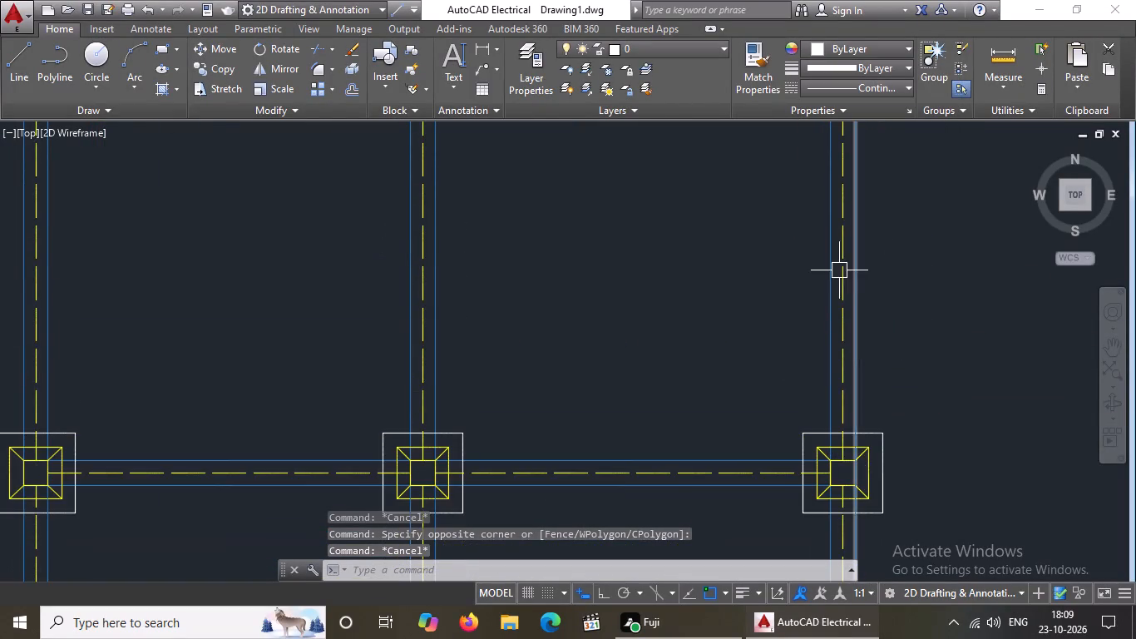
pyautogui.moveTo(837, 322); pyautogui.dragTo(810, 493, button='middle')
pyautogui.scroll(1, 803, 201)
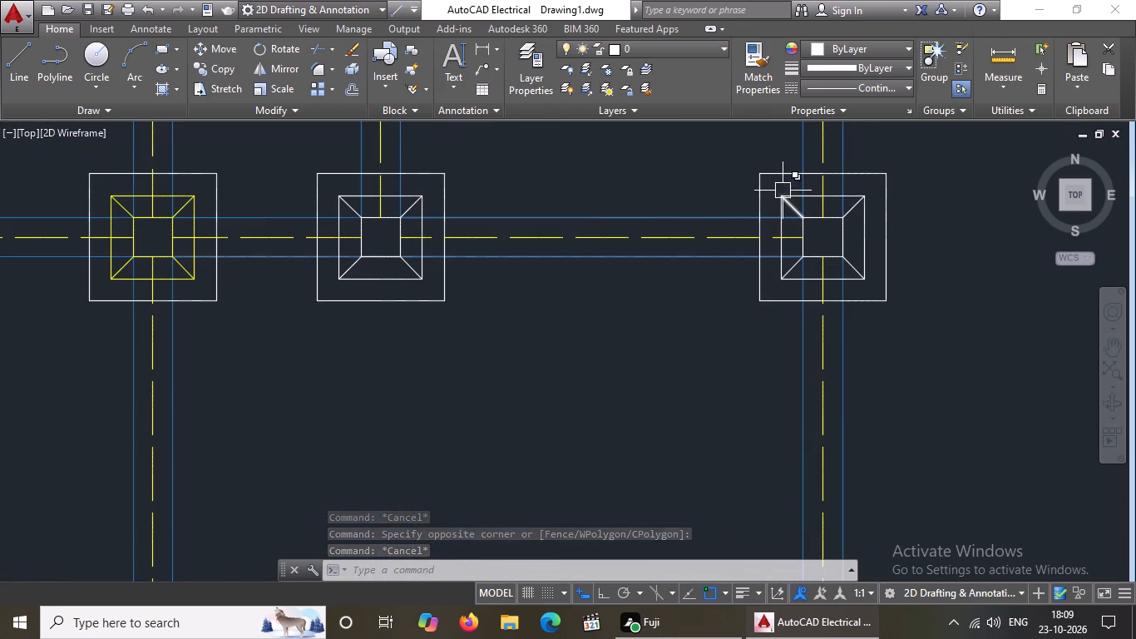
pyautogui.click(775, 186)
pyautogui.click(869, 284)
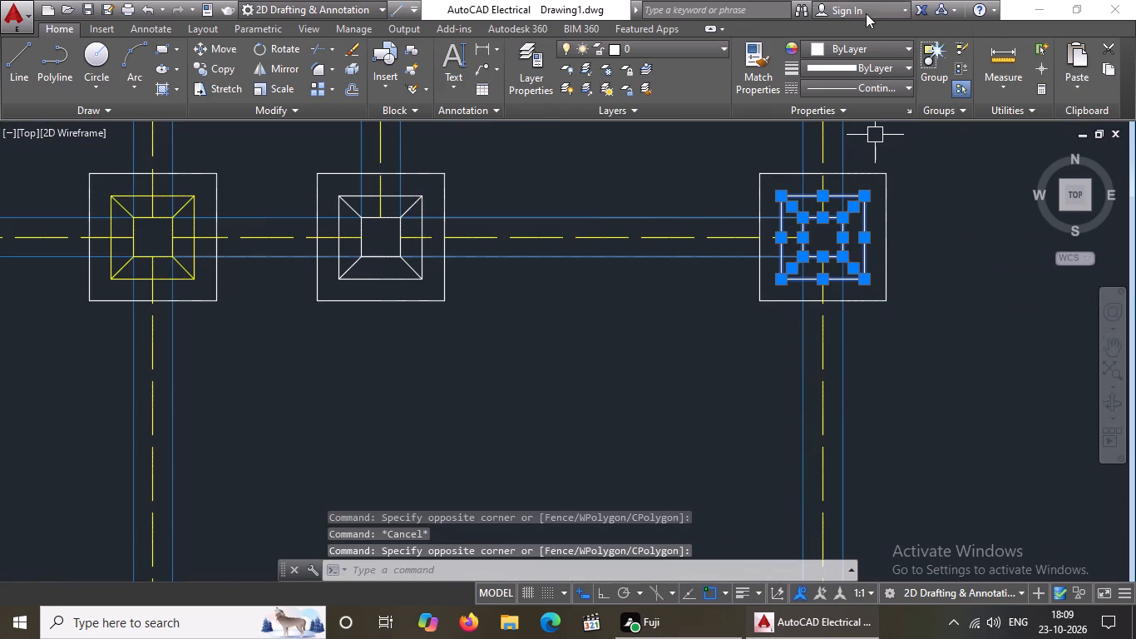
pyautogui.click(866, 54)
pyautogui.click(832, 217)
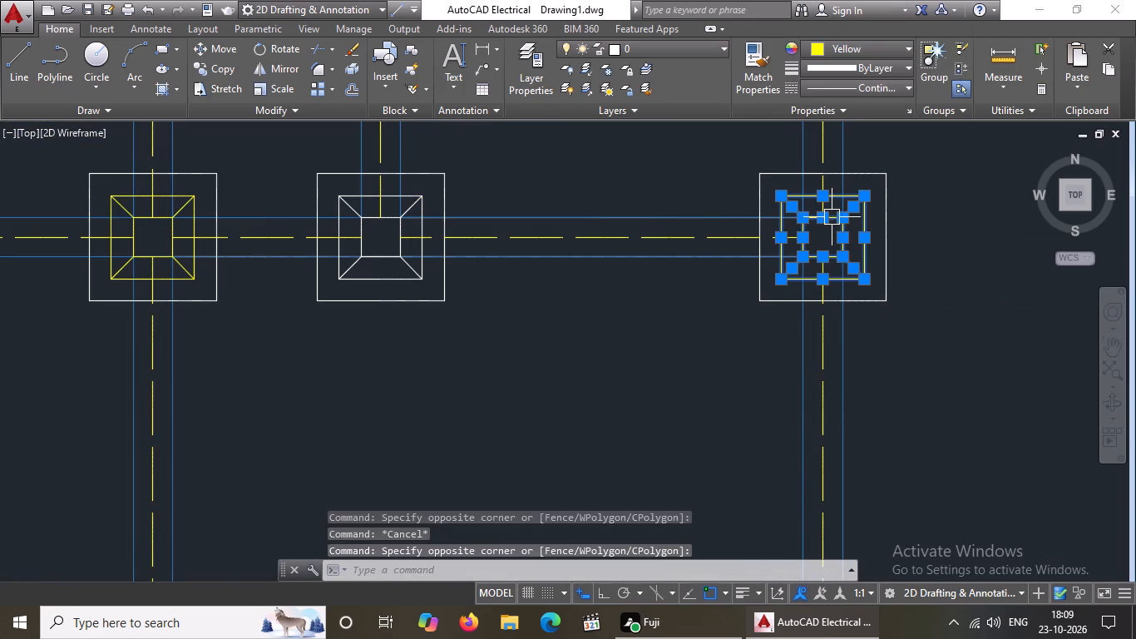
pyautogui.press('Escape')
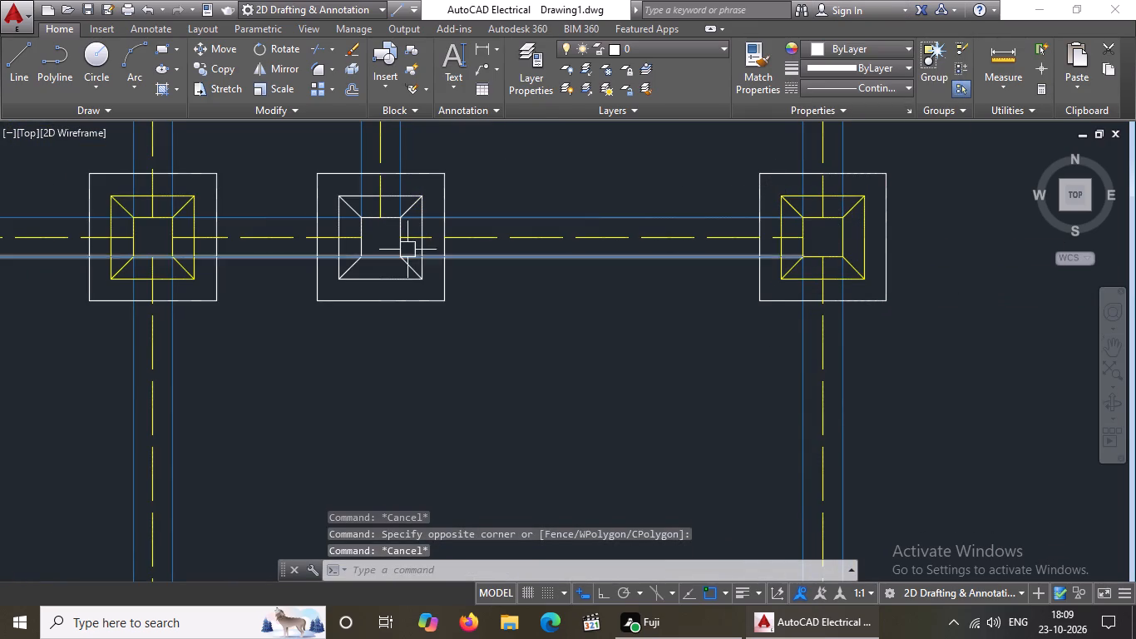
# Set the inner squares and diagonals of the junction between the middle and right walls, in the third row from the bottom, to yellow.
pyautogui.click(331, 188)
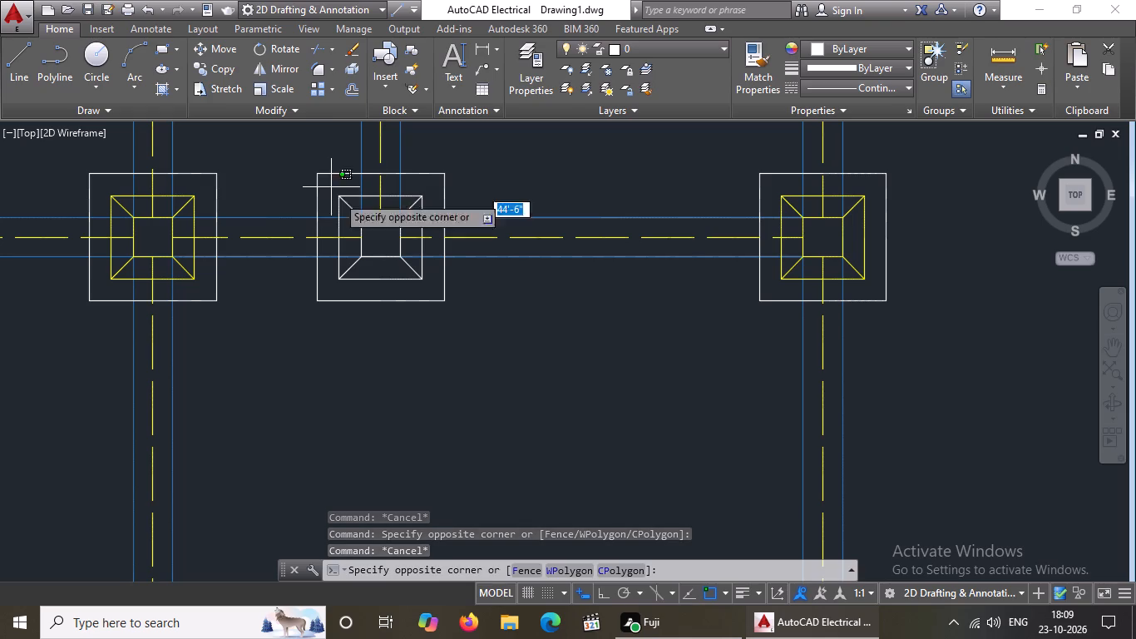
pyautogui.click(425, 285)
pyautogui.click(823, 45)
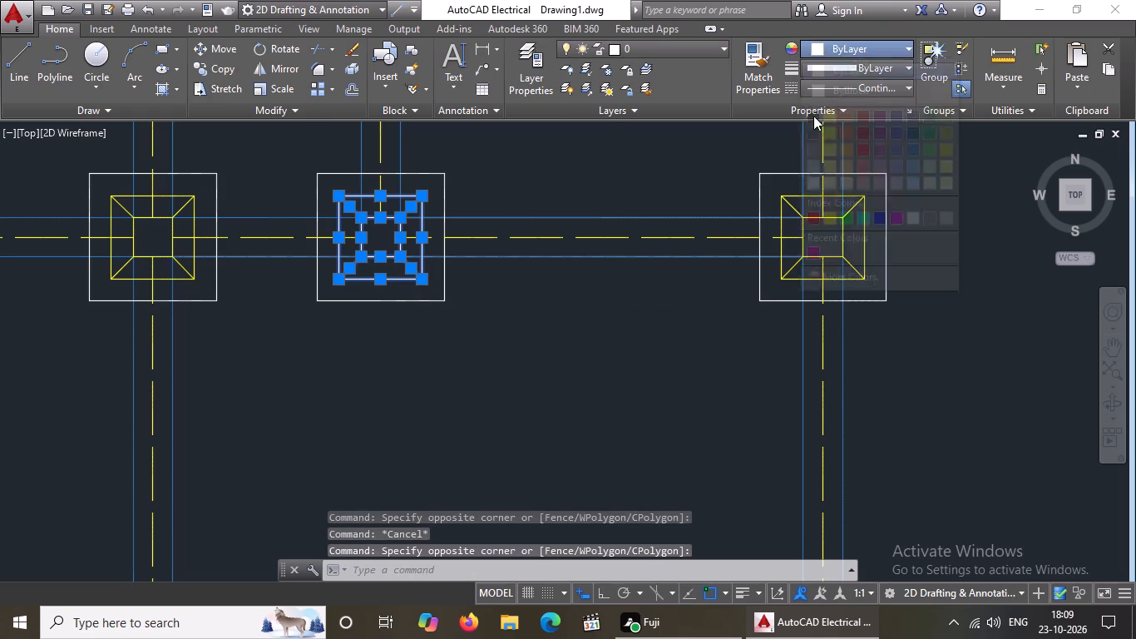
pyautogui.click(832, 218)
pyautogui.press('Escape')
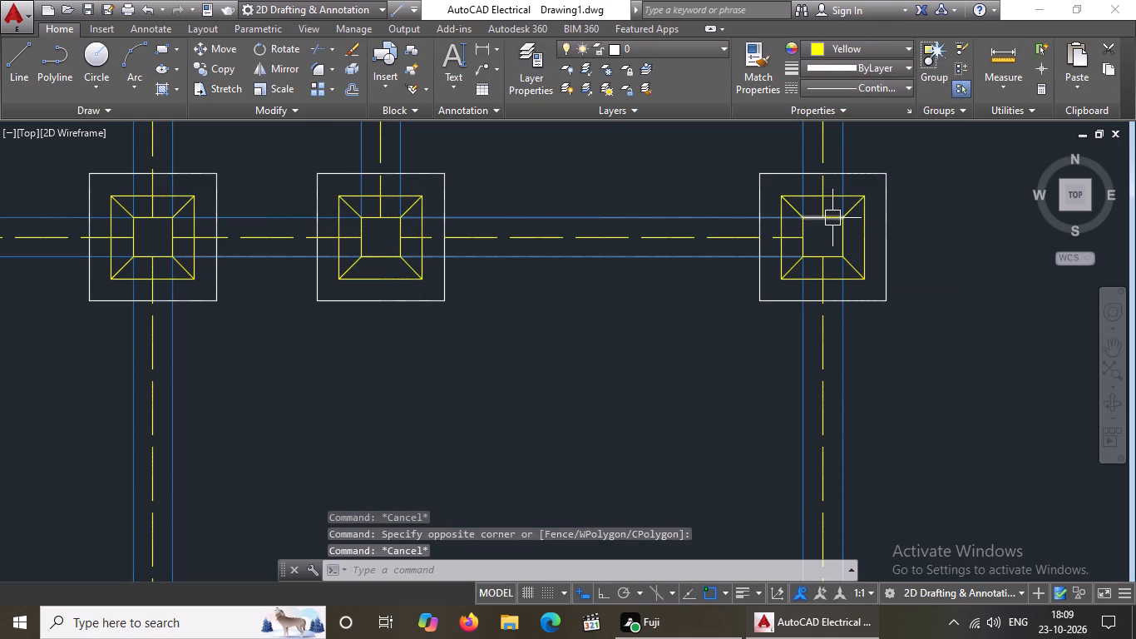
# Change the linetype of the outer square's bottom edge at the left wall's bottom junction to ACAD_ISO02W100.
pyautogui.scroll(-1, 827, 231)
pyautogui.scroll(-1, 748, 279)
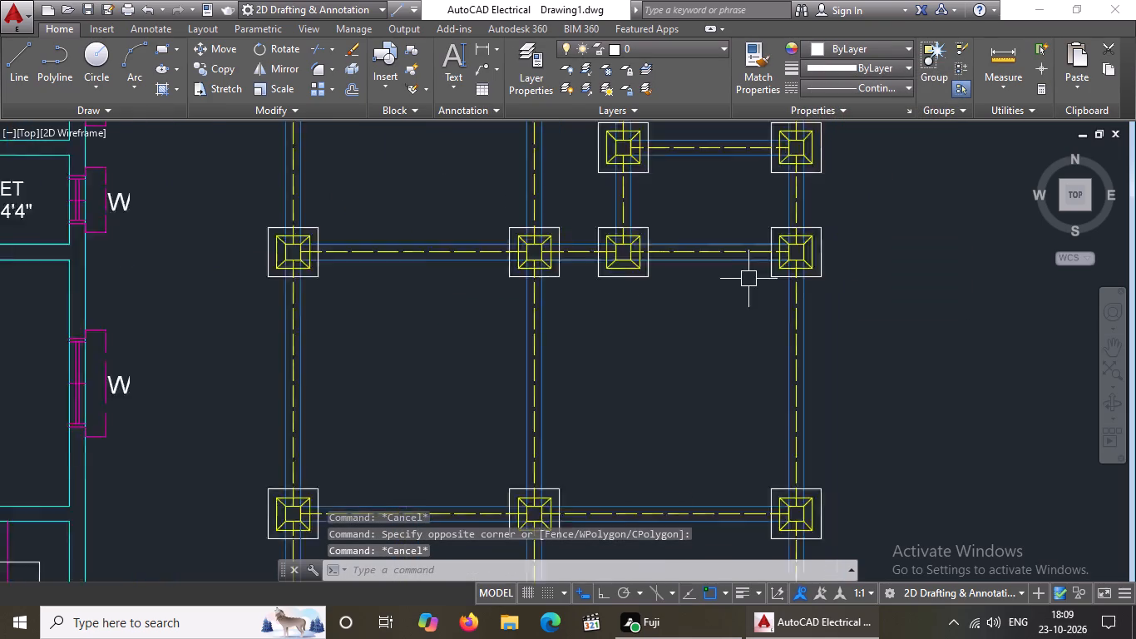
pyautogui.scroll(-2, 748, 279)
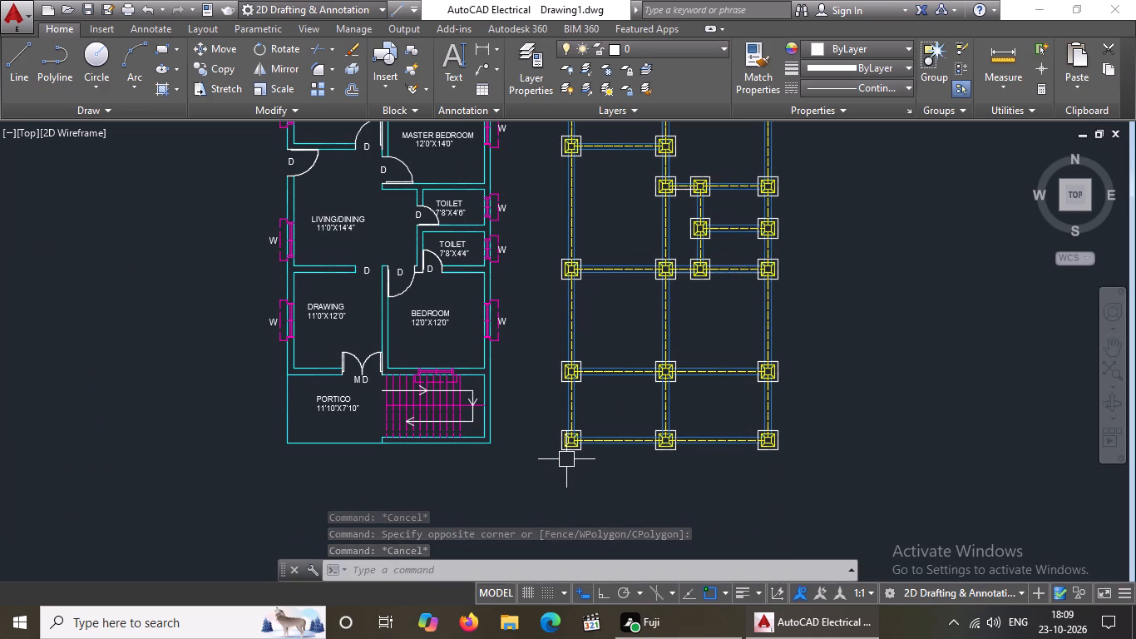
pyautogui.scroll(3, 595, 453)
pyautogui.scroll(2, 494, 440)
pyautogui.click(493, 455)
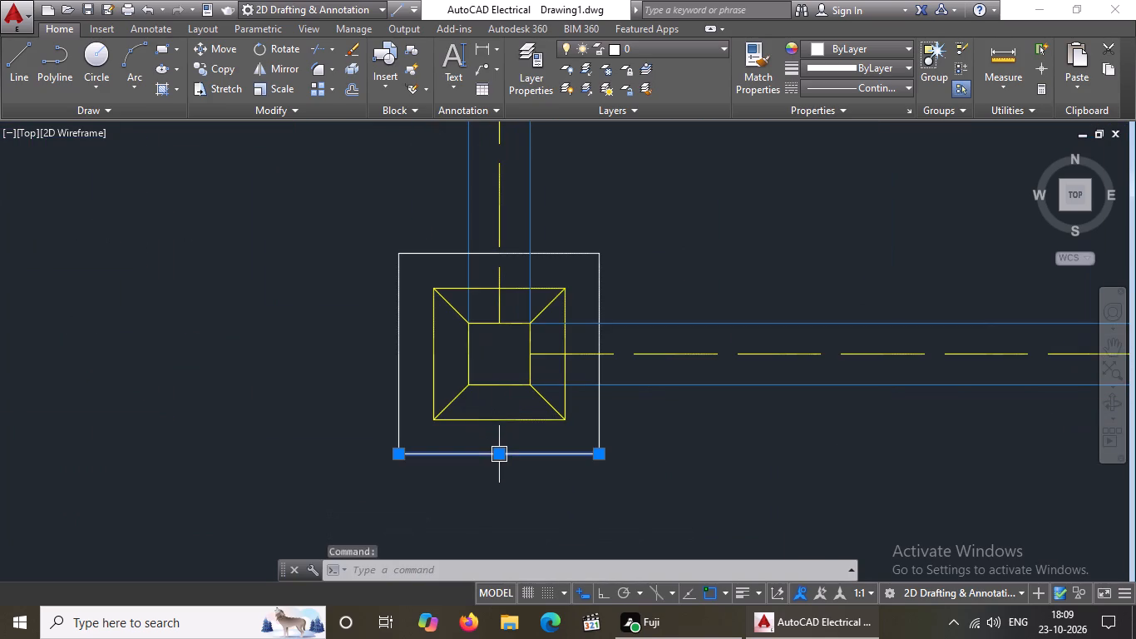
pyautogui.click(874, 88)
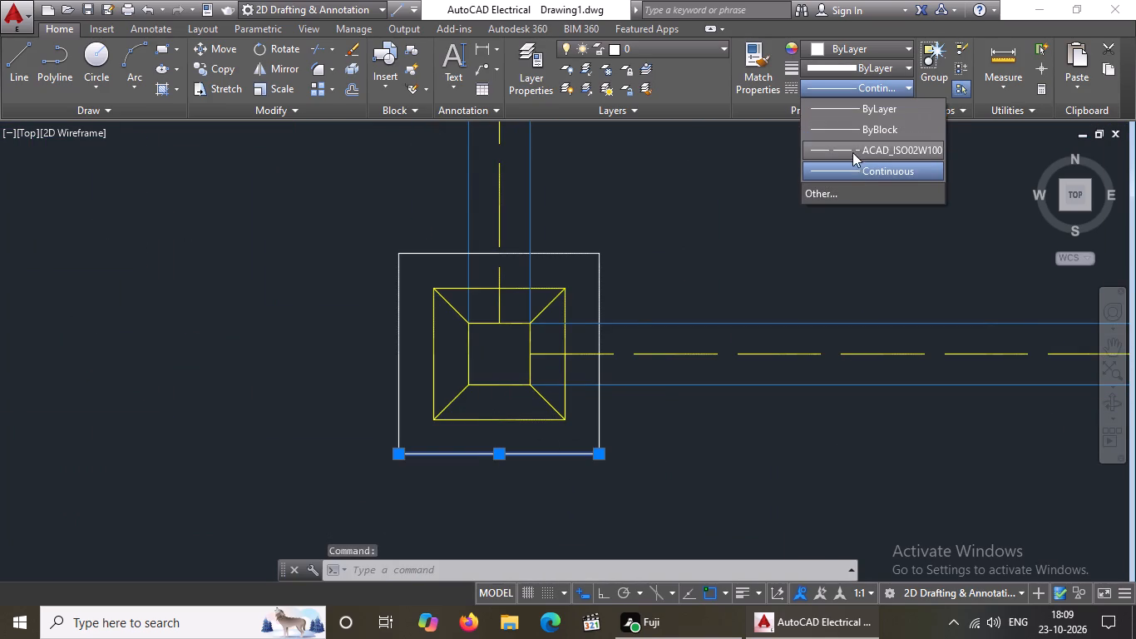
pyautogui.click(852, 149)
# Set the linetype scale of that outer square's bottom edge to 0.5.
pyautogui.rightClick(658, 258)
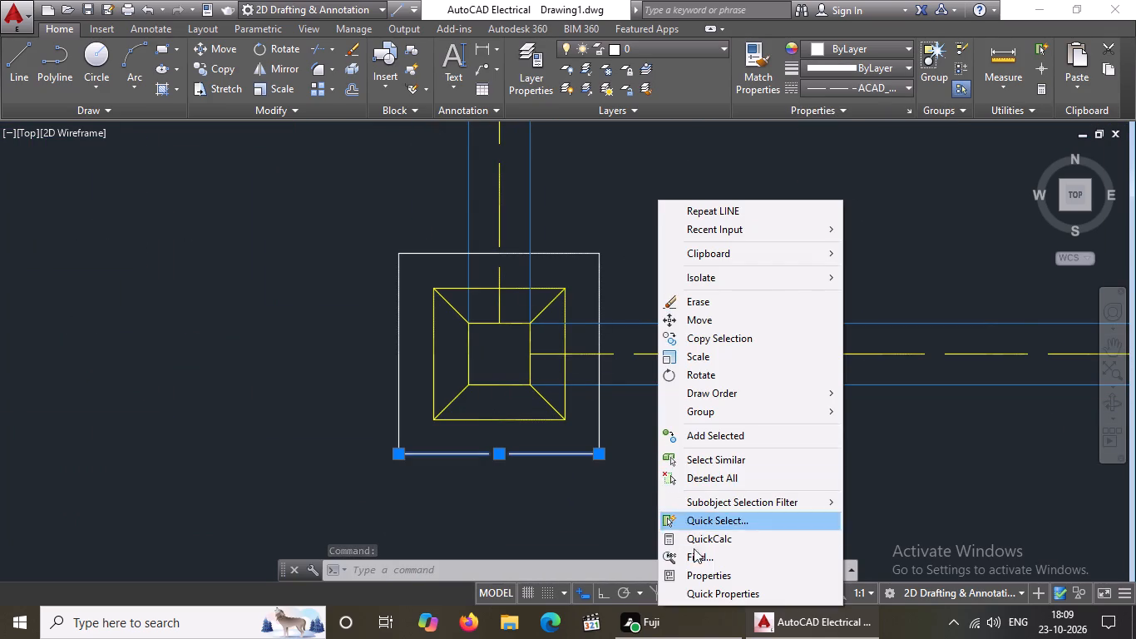
pyautogui.click(699, 580)
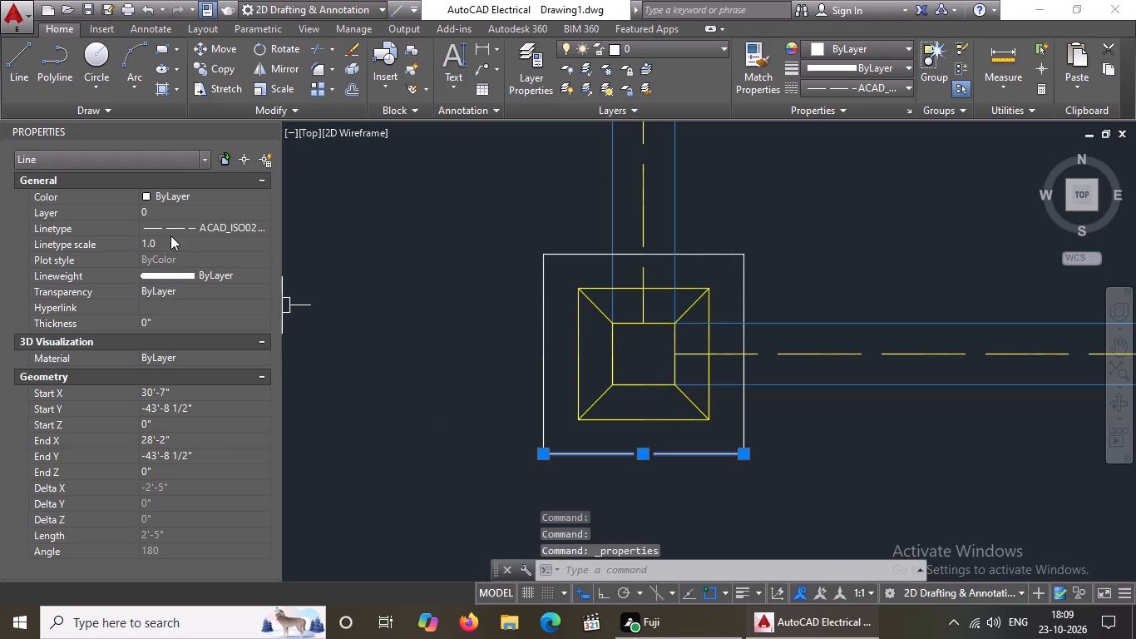
pyautogui.click(170, 235)
pyautogui.doubleClick(175, 235)
pyautogui.click(174, 240)
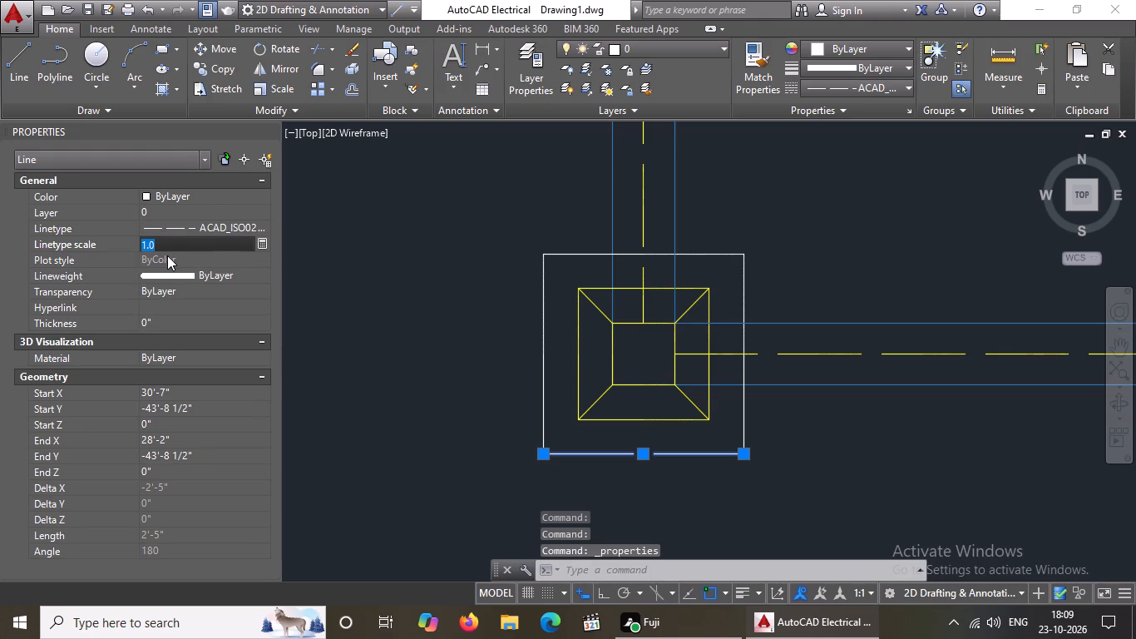
pyautogui.press('BackSpace')
pyautogui.press('BackSpace')
pyautogui.press('BackSpace')
pyautogui.write('0.5')
pyautogui.press('Return')
# Give the same outer square's left edge the ACAD_ISO02W100 linetype with a linetype scale of 0.5.
pyautogui.scroll(1, 288, 228)
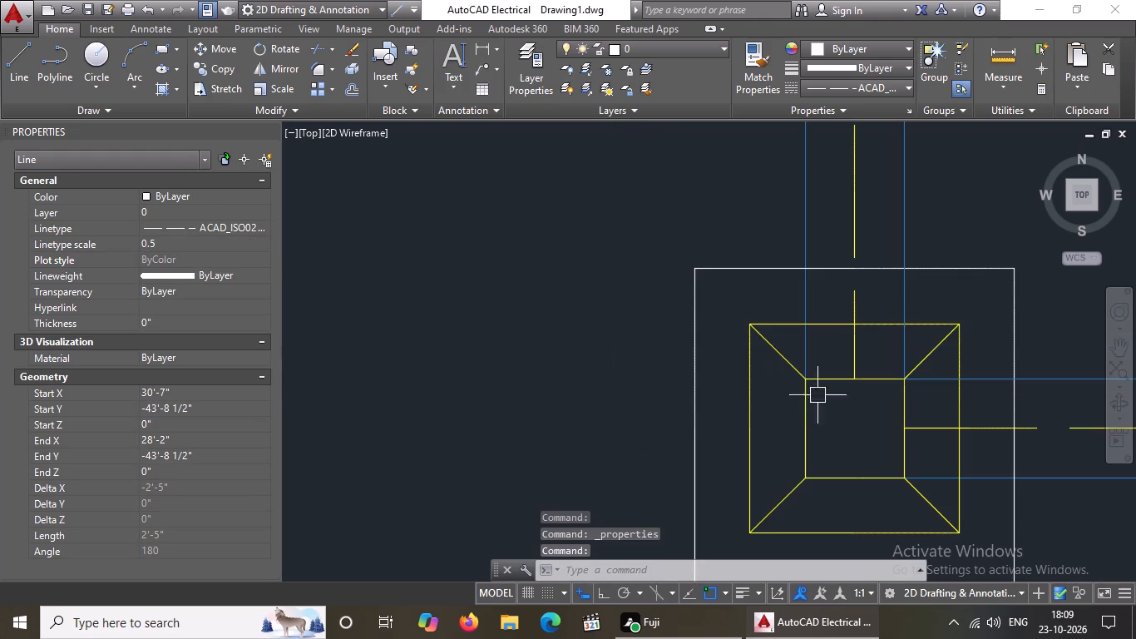
pyautogui.scroll(-2, 827, 297)
pyautogui.scroll(-2, 935, 409)
pyautogui.moveTo(958, 432); pyautogui.dragTo(730, 394, button='middle')
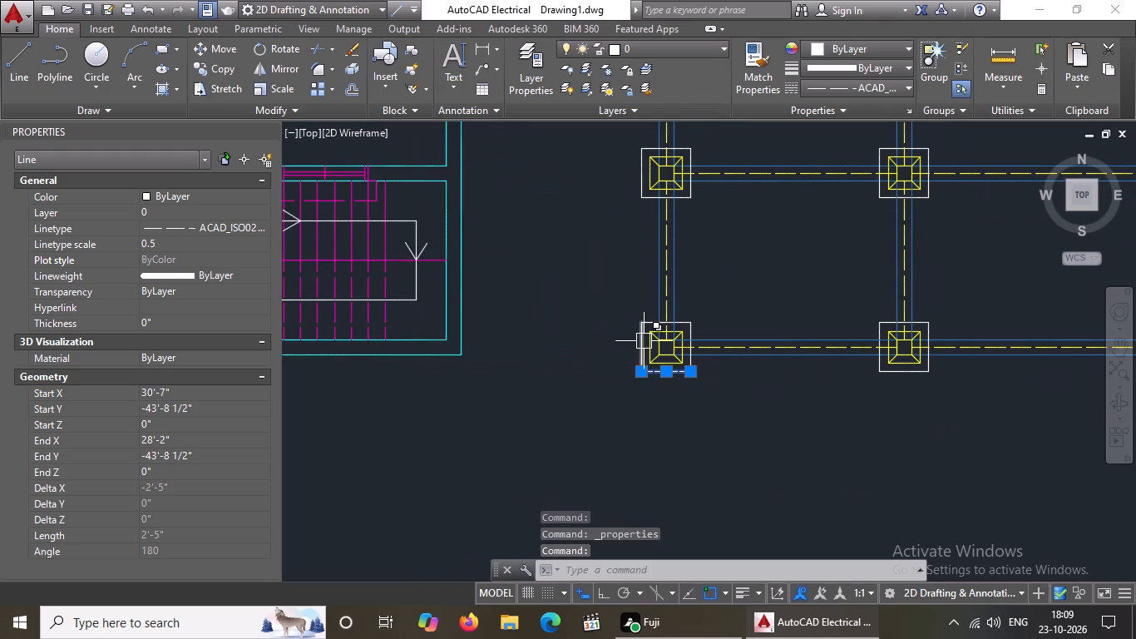
pyautogui.click(640, 347)
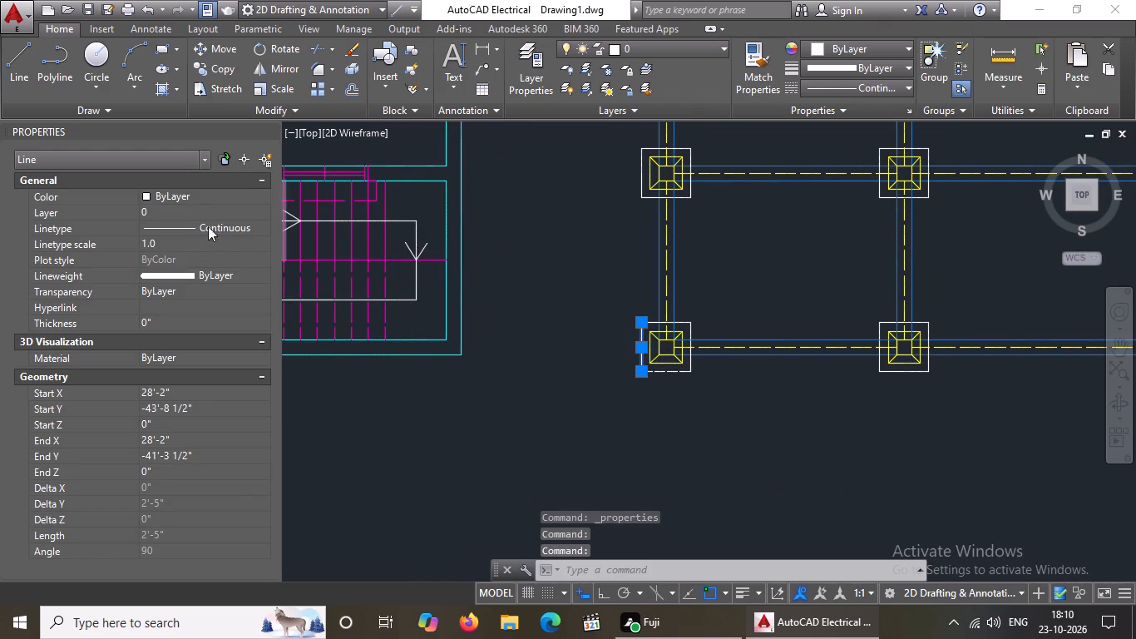
pyautogui.click(842, 87)
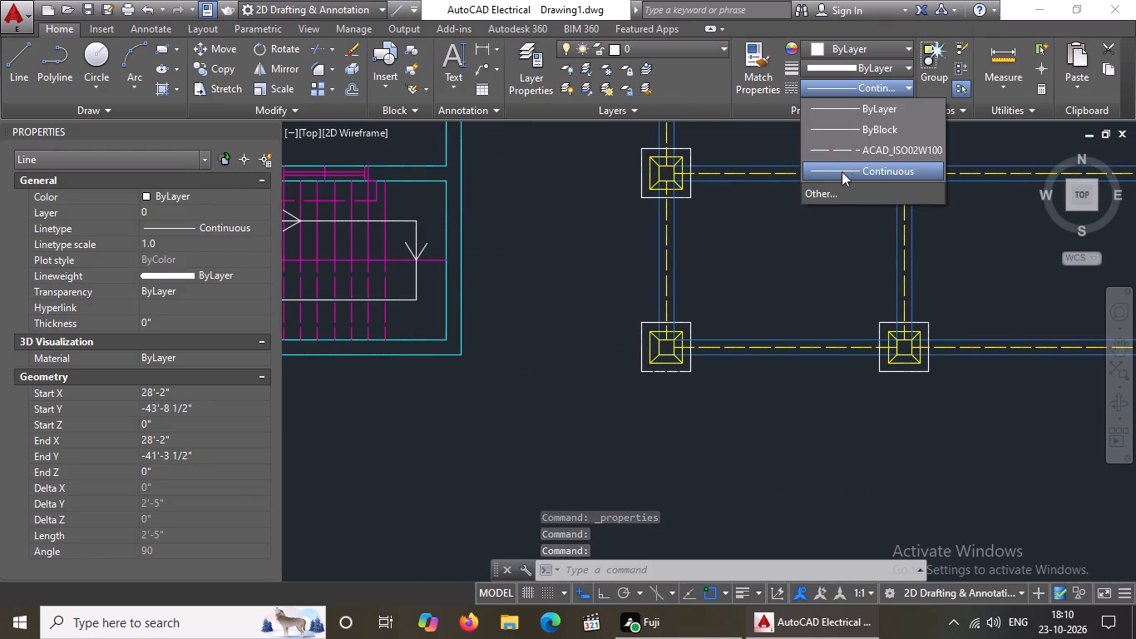
pyautogui.click(843, 153)
pyautogui.click(186, 240)
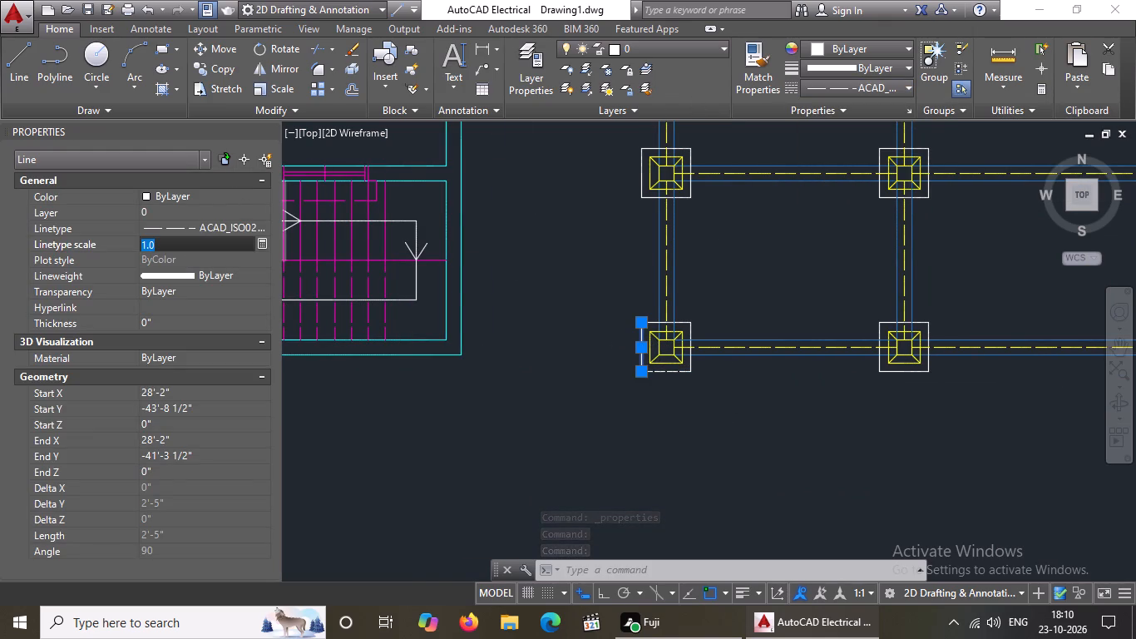
pyautogui.press('BackSpace')
pyautogui.press('BackSpace')
pyautogui.press('BackSpace')
pyautogui.write('0.5')
pyautogui.press('Return')
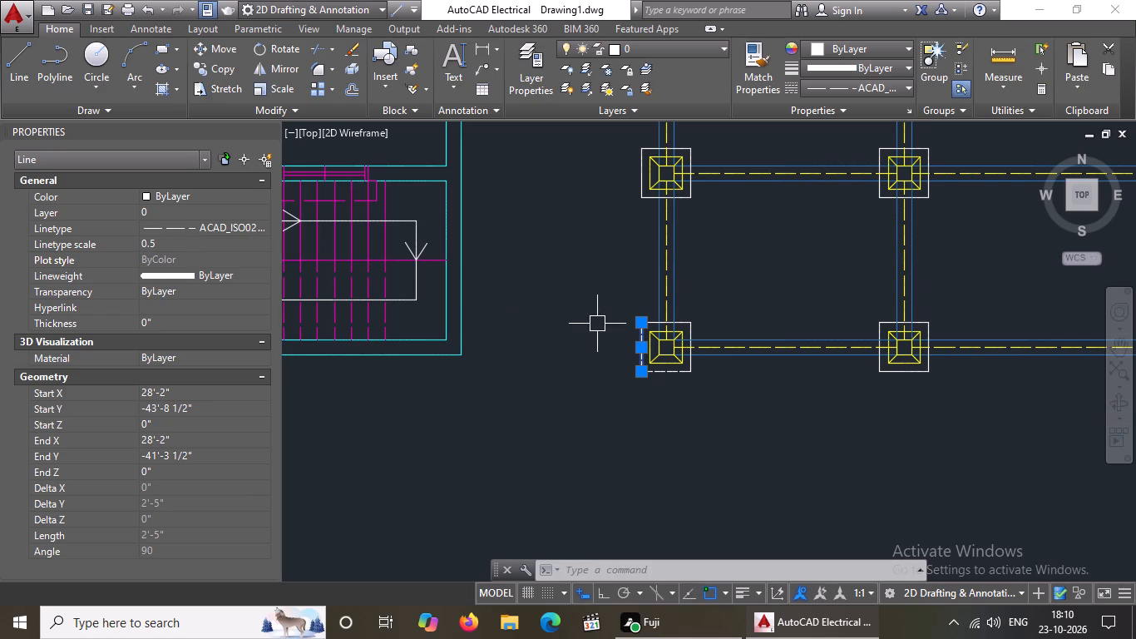
pyautogui.scroll(3, 704, 327)
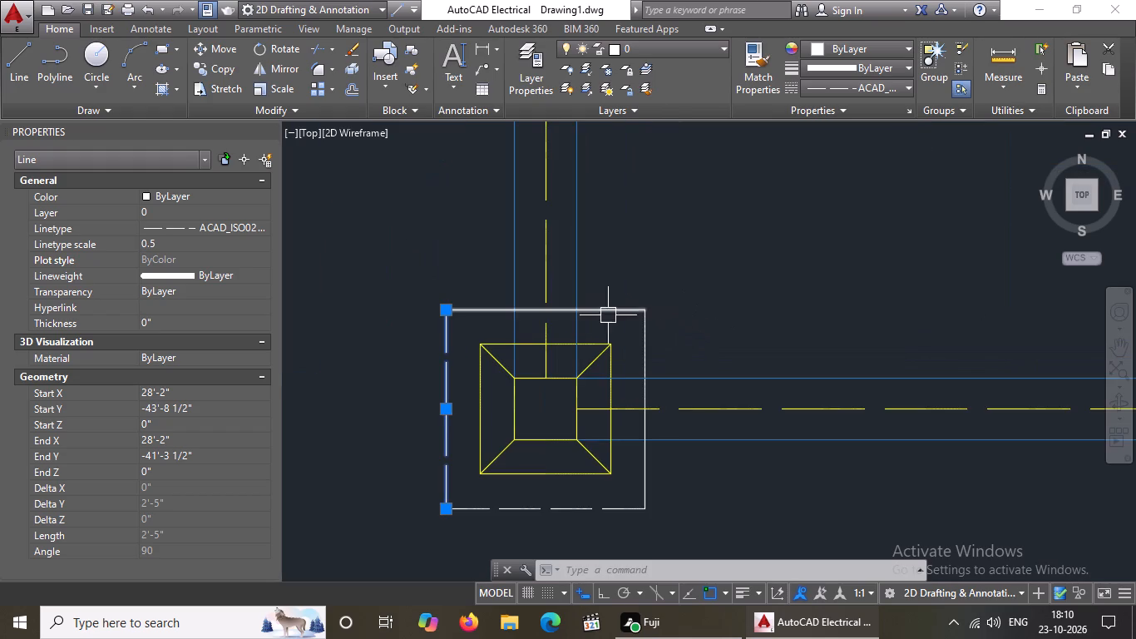
# Give the top edge of the outer square at the left wall's bottom junction the ACAD_ISO02W100 linetype with scale 0.5.
pyautogui.click(613, 317)
pyautogui.click(871, 86)
pyautogui.click(849, 145)
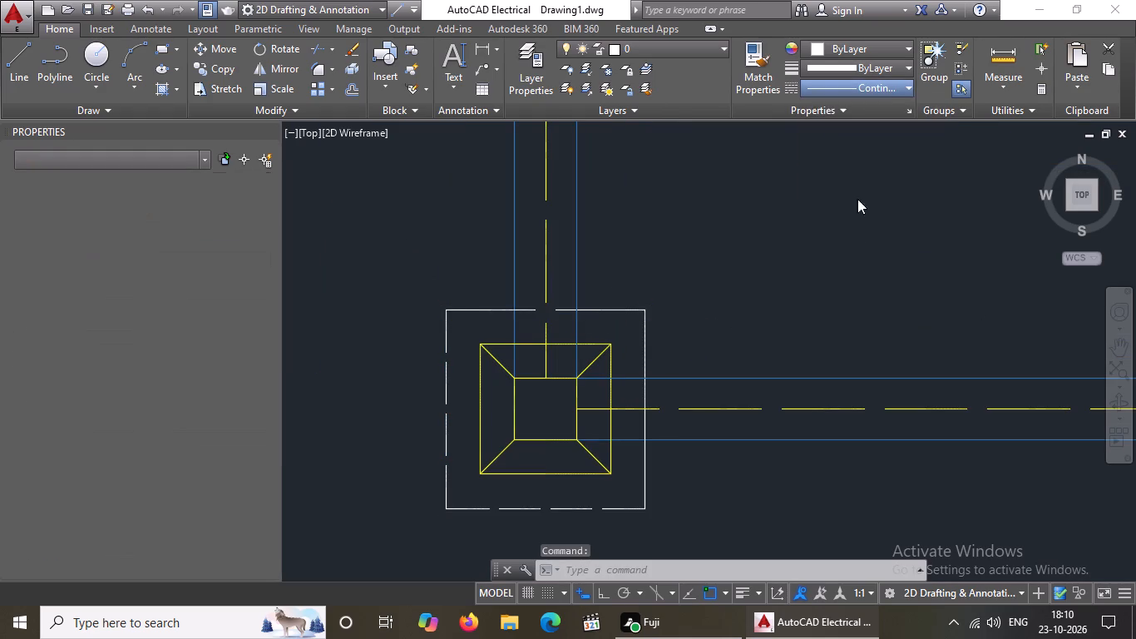
pyautogui.click(175, 240)
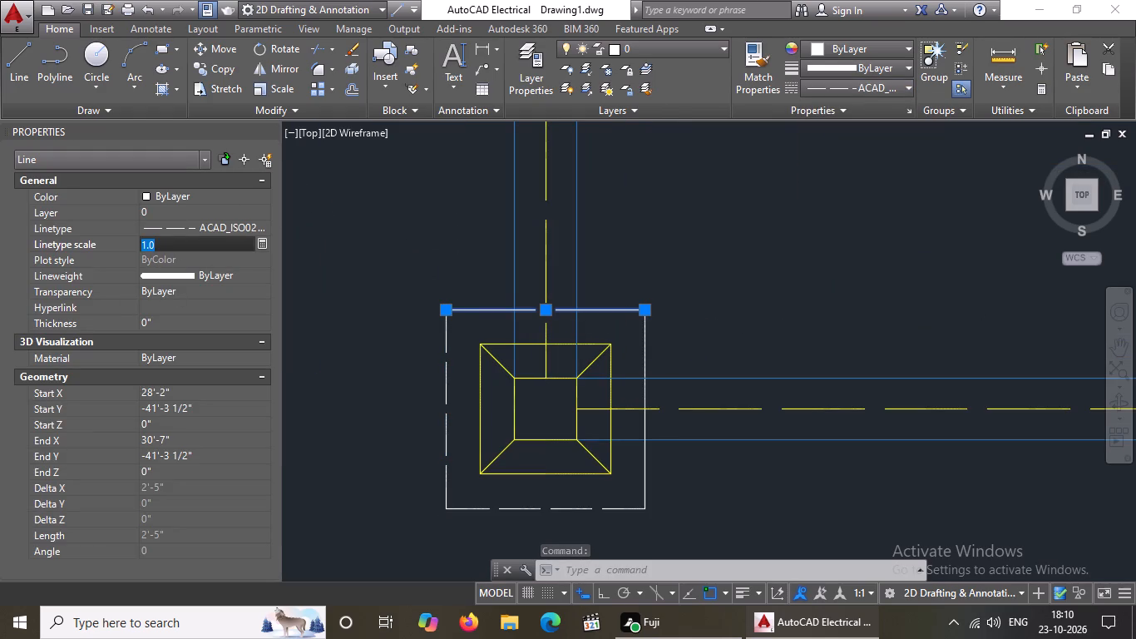
pyautogui.press('BackSpace')
pyautogui.press('BackSpace')
pyautogui.press('BackSpace')
pyautogui.write('0.5')
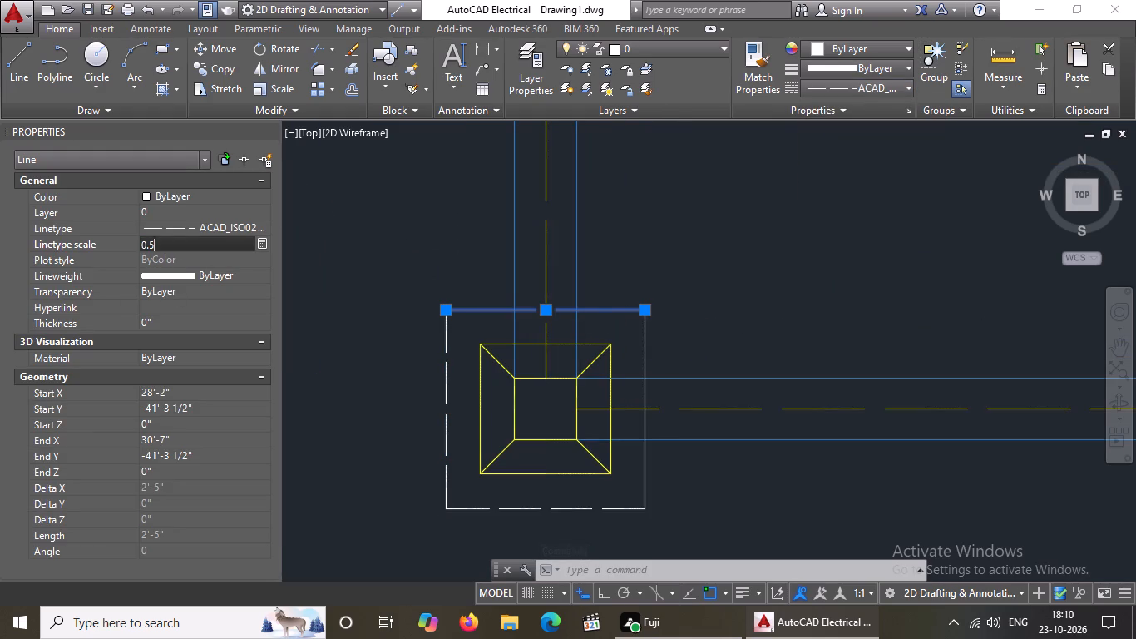
pyautogui.press('Return')
# Give the same outer square's right edge the ACAD_ISO02W100 linetype with a linetype scale of 0.5.
pyautogui.click(651, 354)
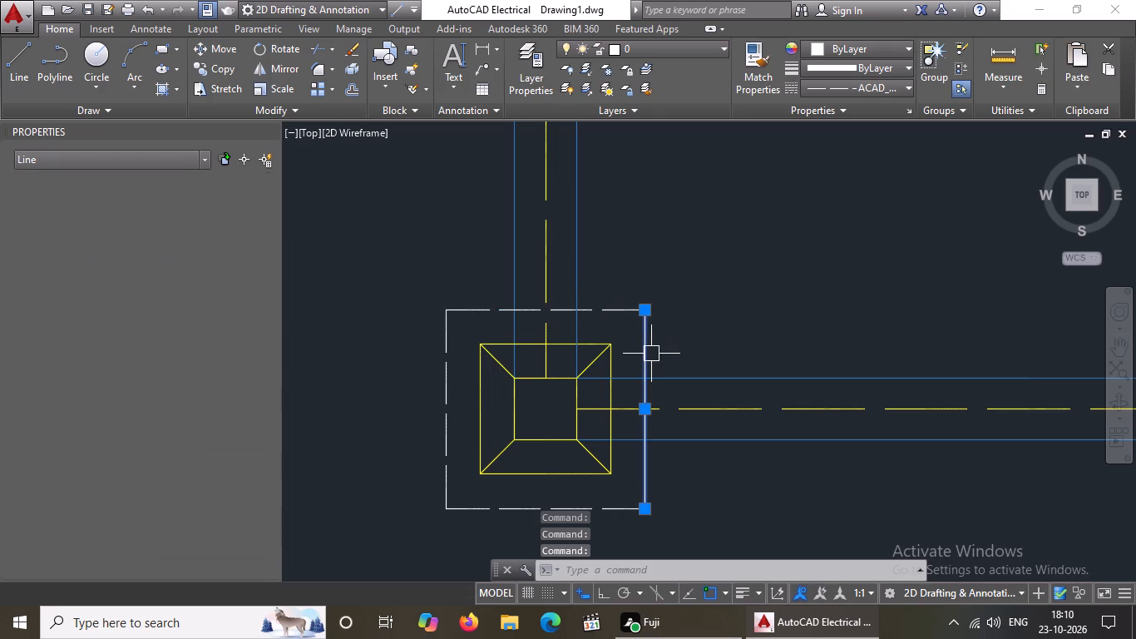
pyautogui.click(866, 84)
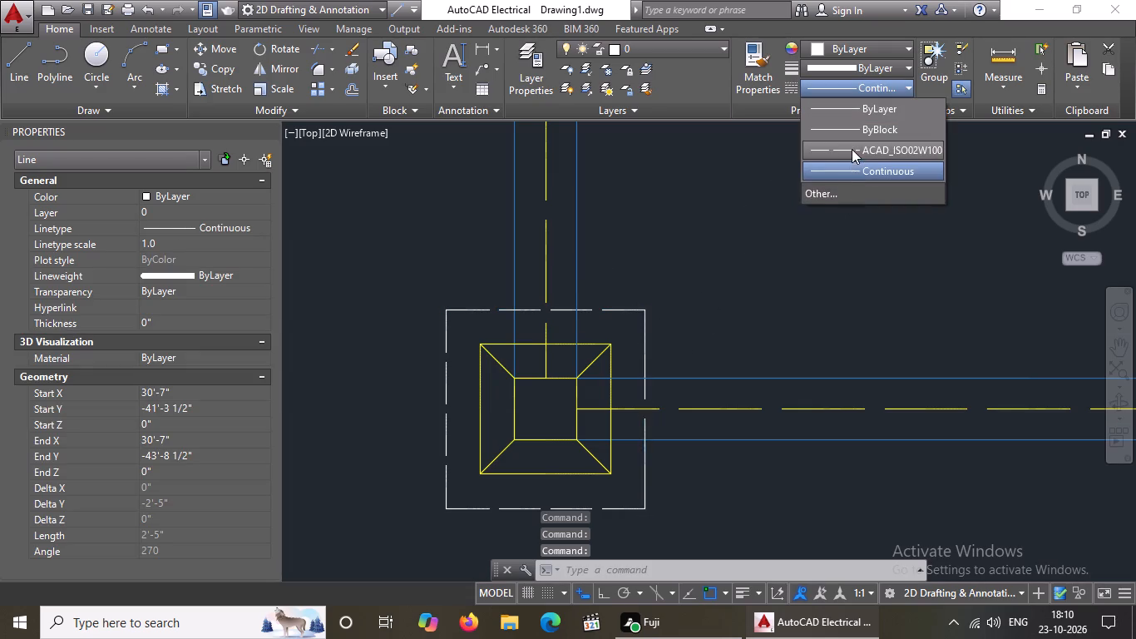
pyautogui.click(852, 149)
pyautogui.click(167, 240)
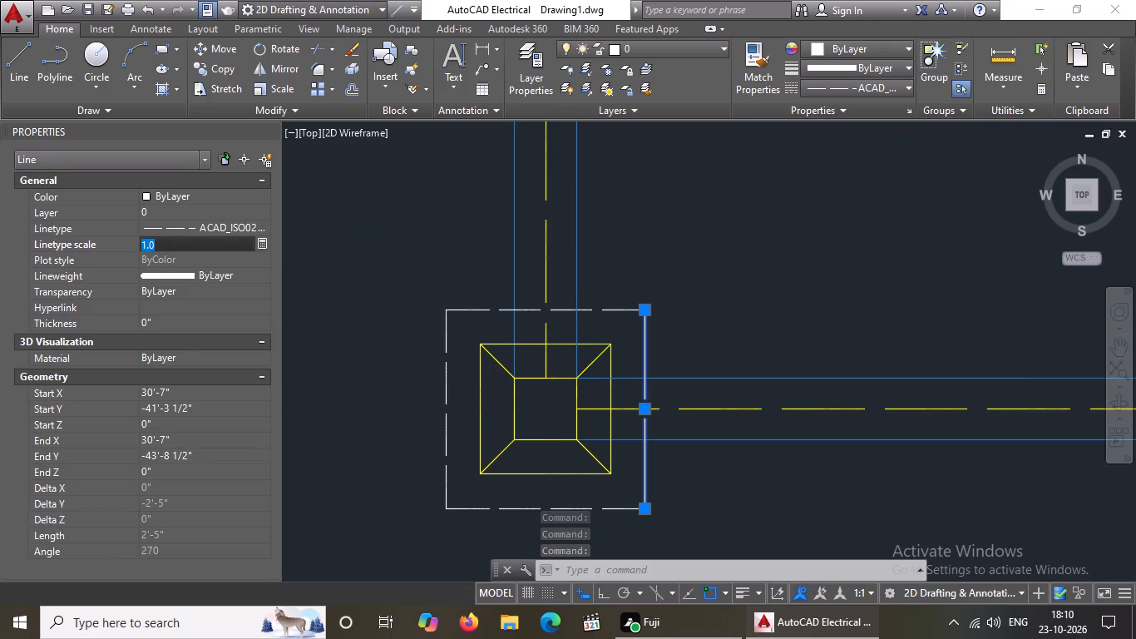
pyautogui.press('BackSpace')
pyautogui.press('BackSpace')
pyautogui.press('BackSpace')
pyautogui.write('0.5')
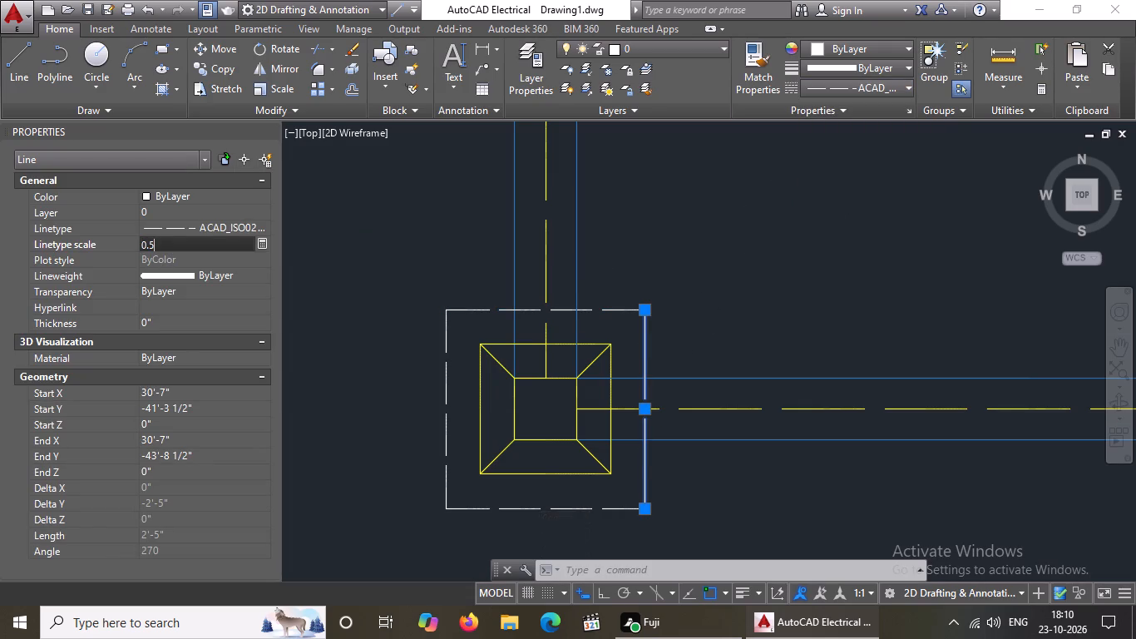
pyautogui.press('Return')
# Give the top edge of the outer square at the middle wall's bottom junction the ACAD_ISO02W100 linetype with scale 0.5.
pyautogui.scroll(-3, 421, 313)
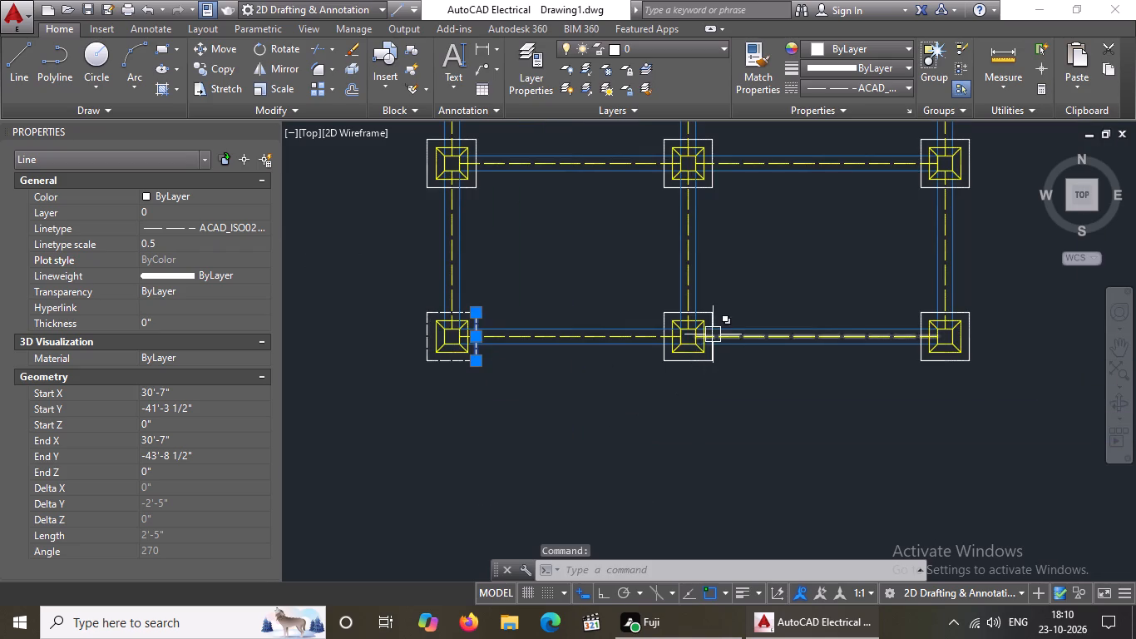
pyautogui.scroll(3, 713, 334)
pyautogui.click(684, 232)
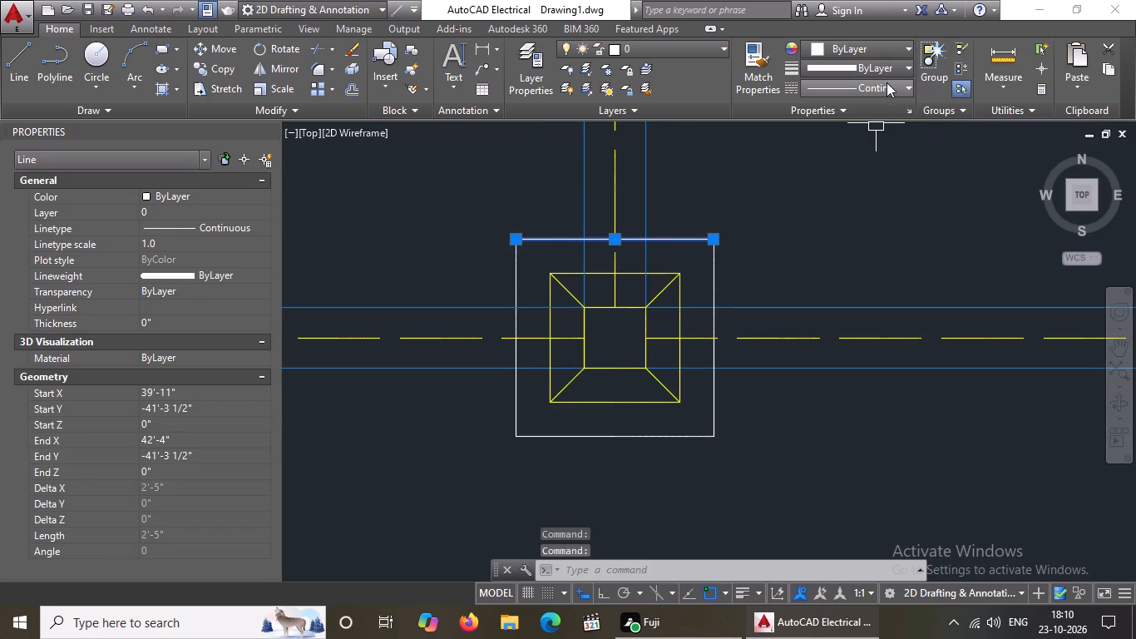
pyautogui.click(887, 82)
pyautogui.click(848, 146)
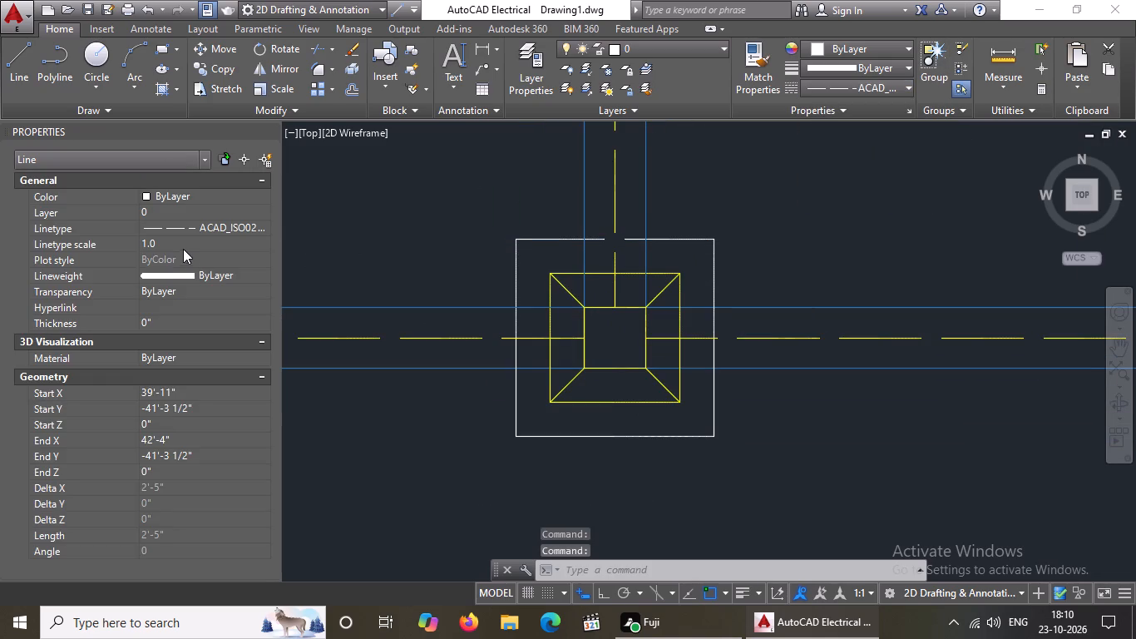
pyautogui.click(183, 241)
pyautogui.press('BackSpace')
pyautogui.press('BackSpace')
pyautogui.press('BackSpace')
pyautogui.write('0.5')
pyautogui.press('Return')
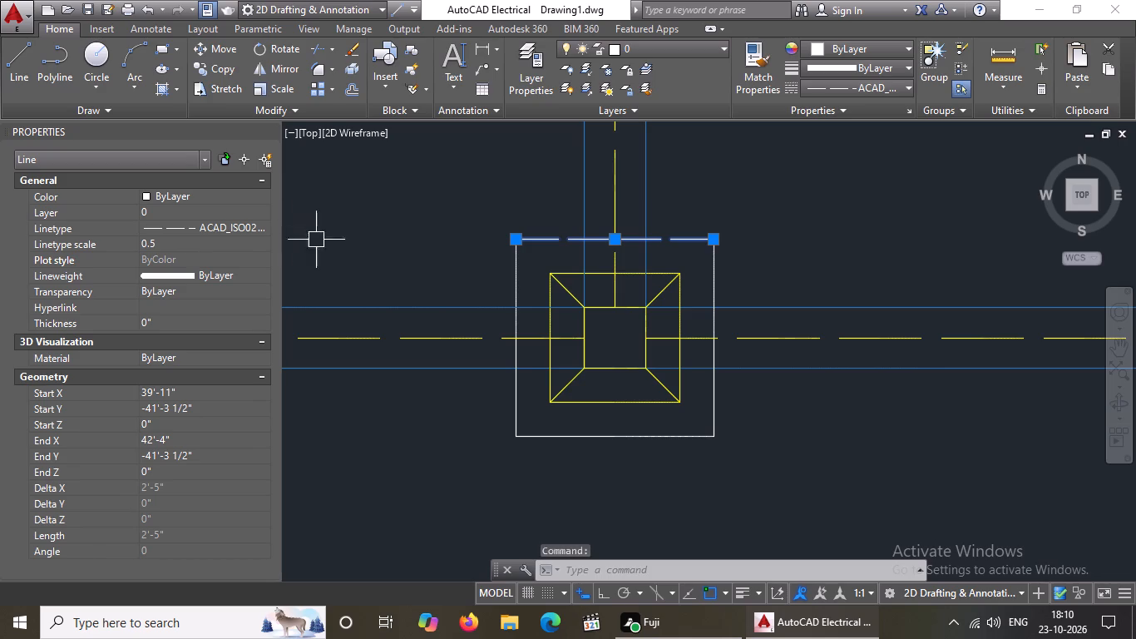
# Give the left edge of the middle wall's bottom outer square the ACAD_ISO02W100 linetype with a linetype scale of 0.5.
pyautogui.click(521, 270)
pyautogui.click(851, 85)
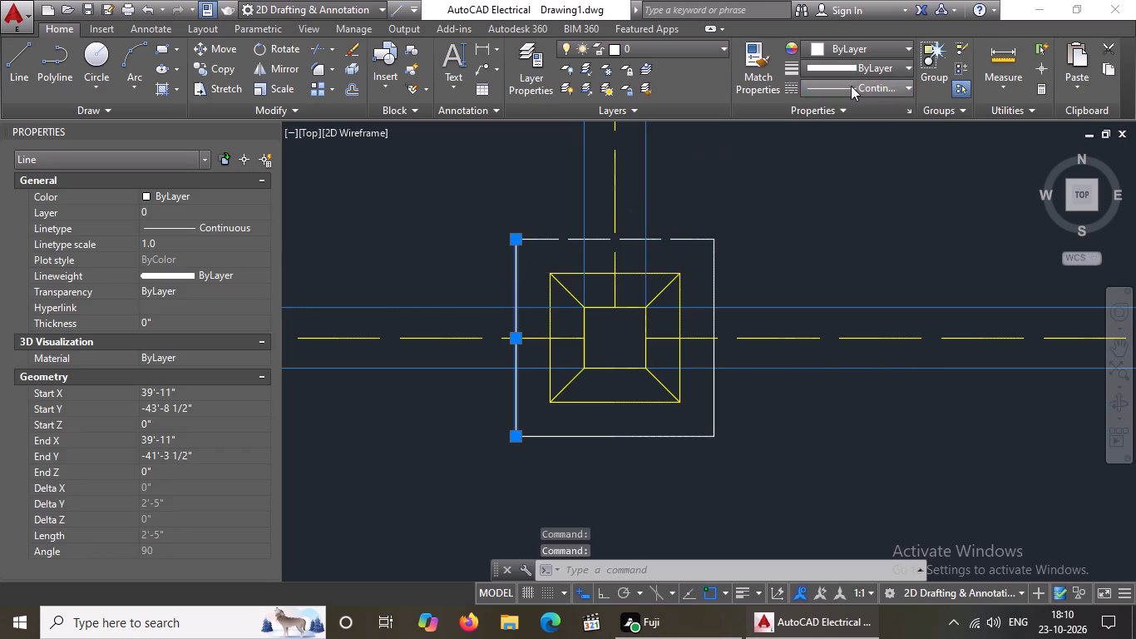
pyautogui.click(835, 144)
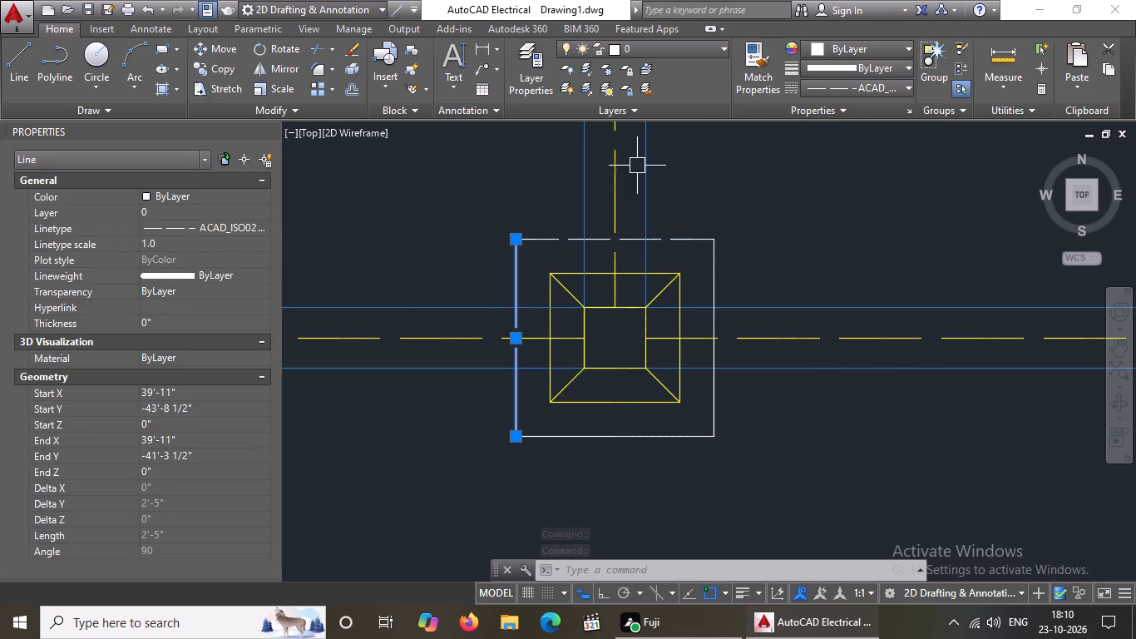
pyautogui.click(183, 244)
pyautogui.press('BackSpace')
pyautogui.press('BackSpace')
pyautogui.press('BackSpace')
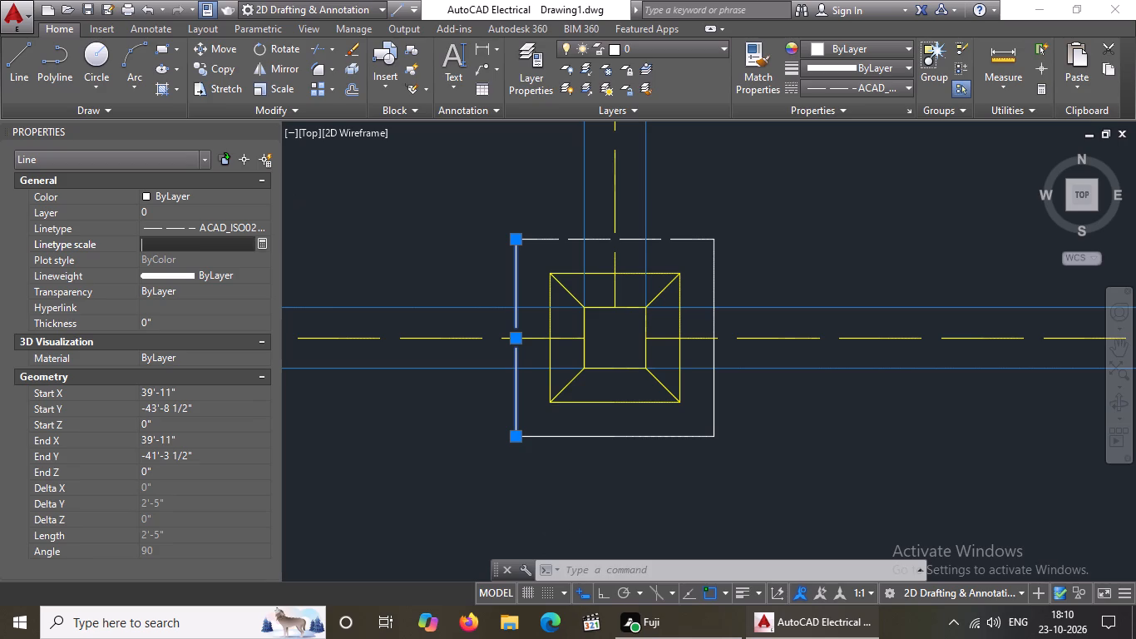
pyautogui.write('0.5')
pyautogui.press('Return')
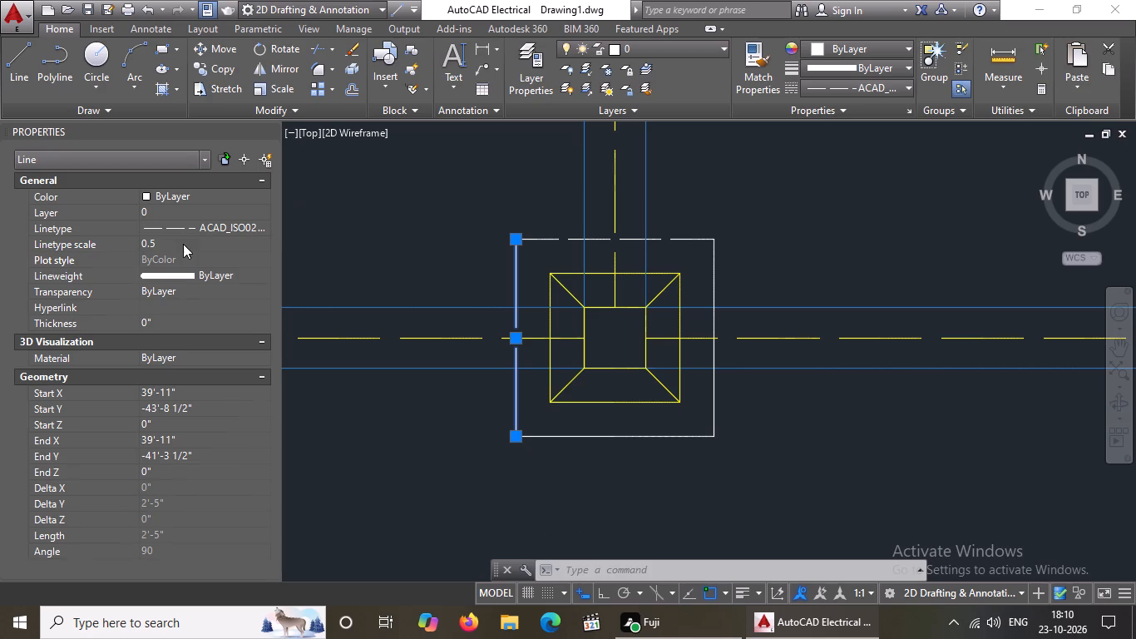
# Close the object properties display and deselect the outer square's edge.
pyautogui.scroll(-3, 383, 270)
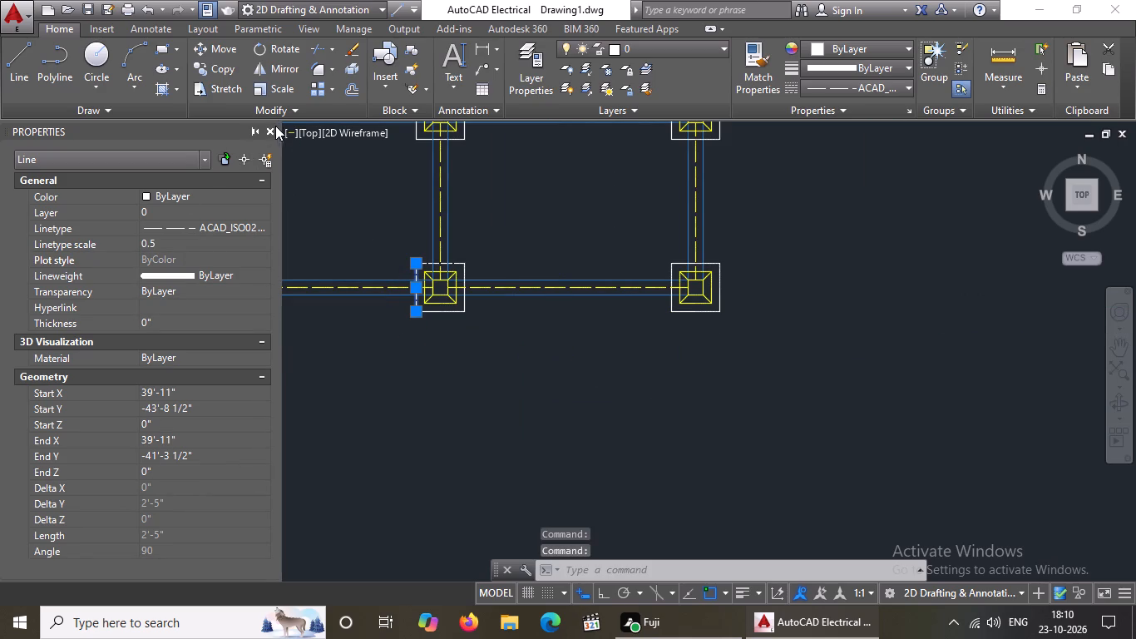
pyautogui.click(274, 126)
pyautogui.click(262, 131)
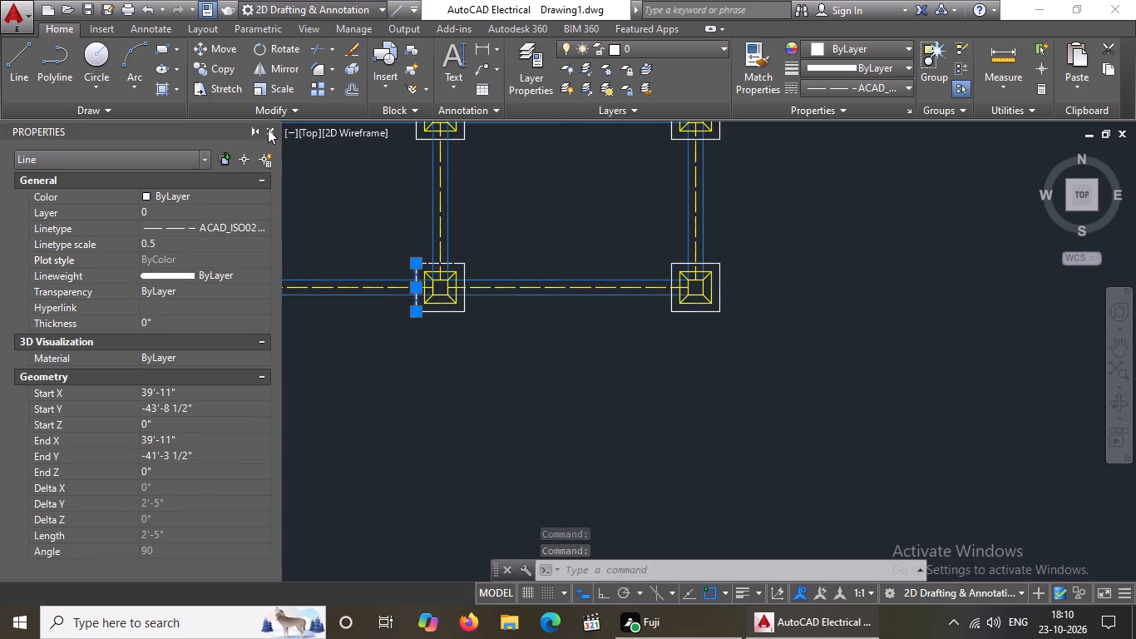
pyautogui.click(268, 129)
pyautogui.scroll(-3, 286, 205)
pyautogui.moveTo(336, 274); pyautogui.dragTo(439, 444, button='middle')
pyautogui.press('Escape')
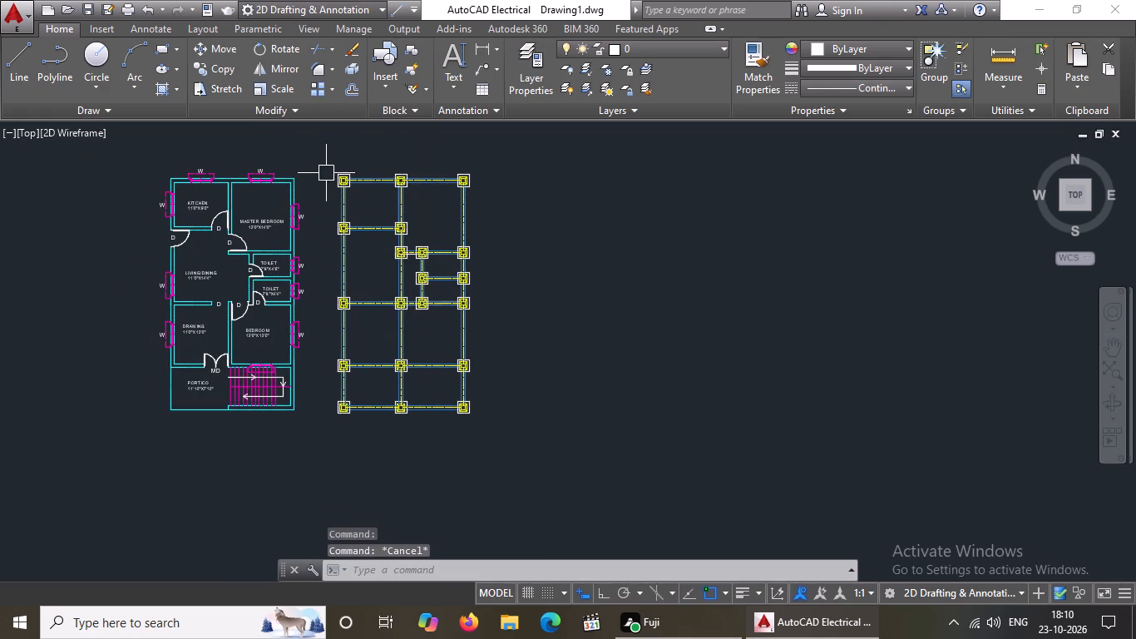
pyautogui.press('Escape')
# Move the entire centre-line plan about 2' closer to the floor plan.
pyautogui.moveTo(324, 156); pyautogui.dragTo(323, 169)
pyautogui.click(501, 436)
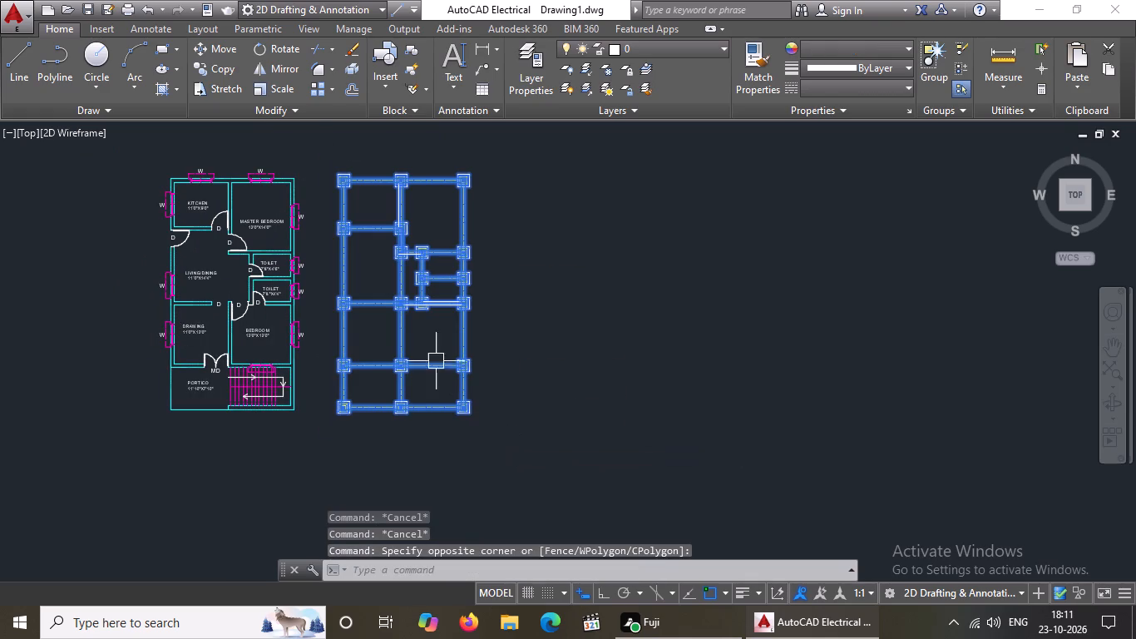
pyautogui.click(212, 48)
pyautogui.click(383, 284)
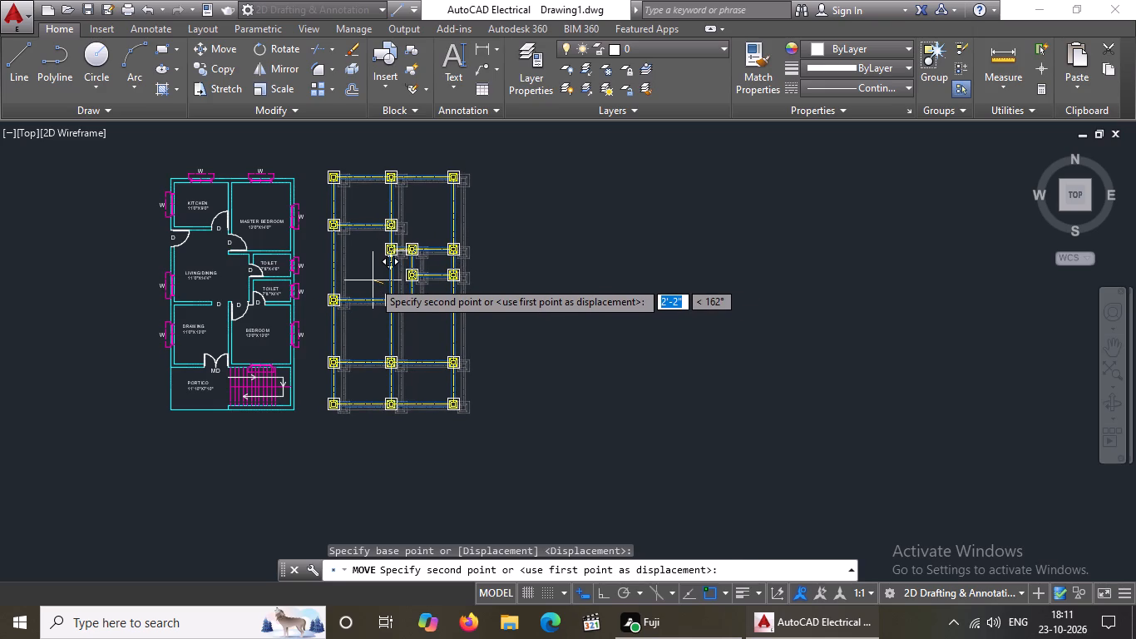
pyautogui.click(373, 282)
pyautogui.press('Escape')
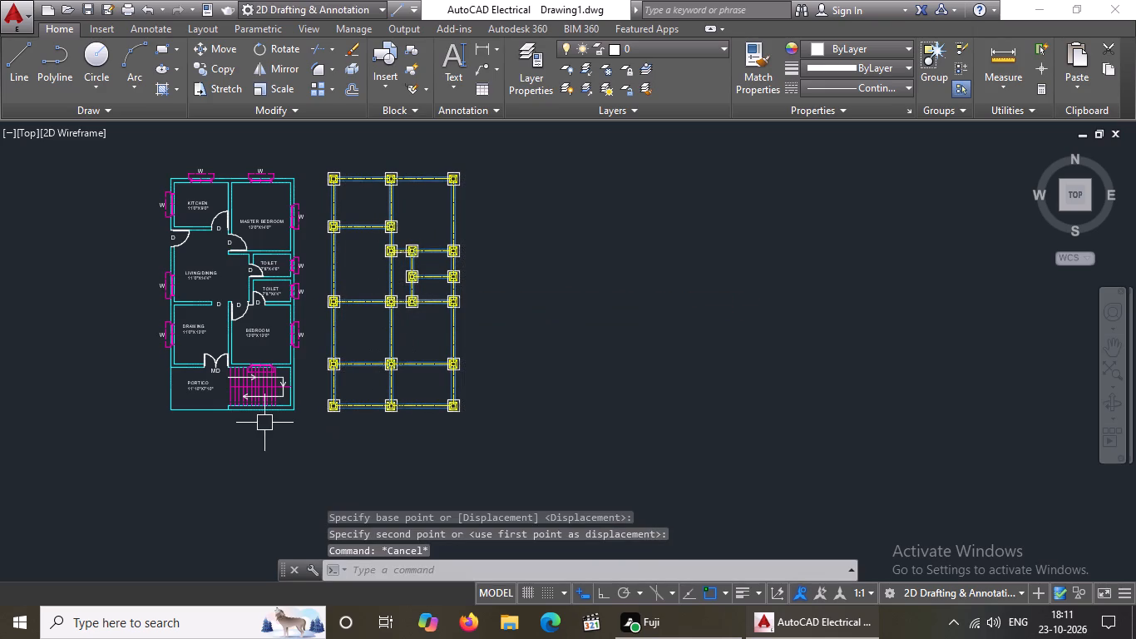
# Draw vertical construction lines through both faces of the portico-side left outer wall and both sides of the MD door opening.
pyautogui.moveTo(250, 412); pyautogui.dragTo(326, 344, button='middle')
pyautogui.scroll(2, 296, 349)
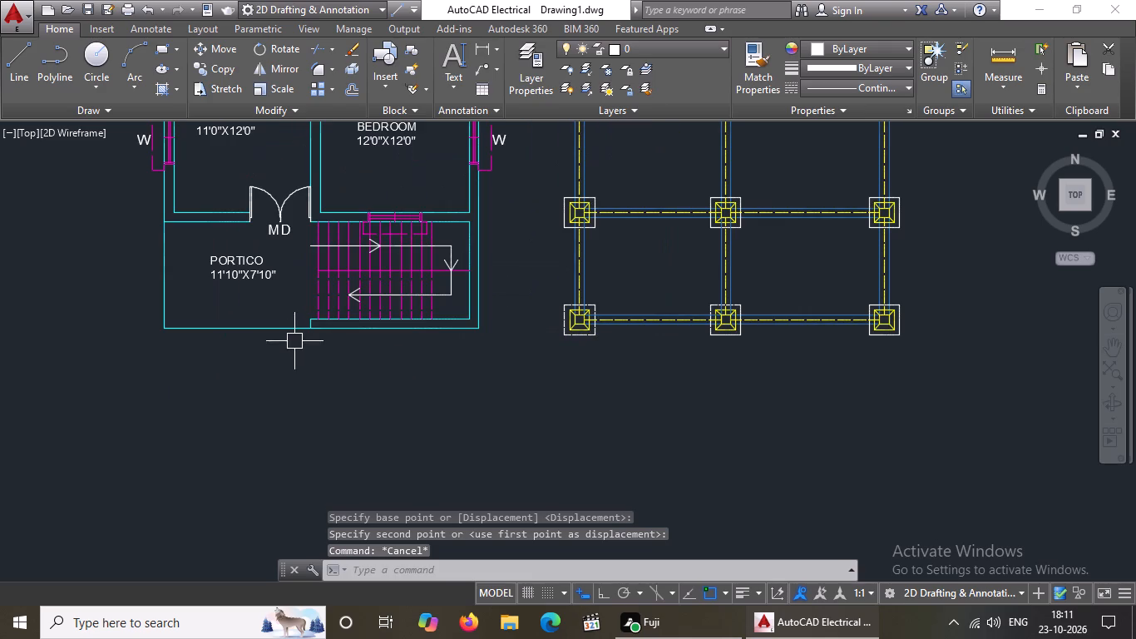
pyautogui.moveTo(296, 343); pyautogui.dragTo(328, 425, button='middle')
pyautogui.press('Escape')
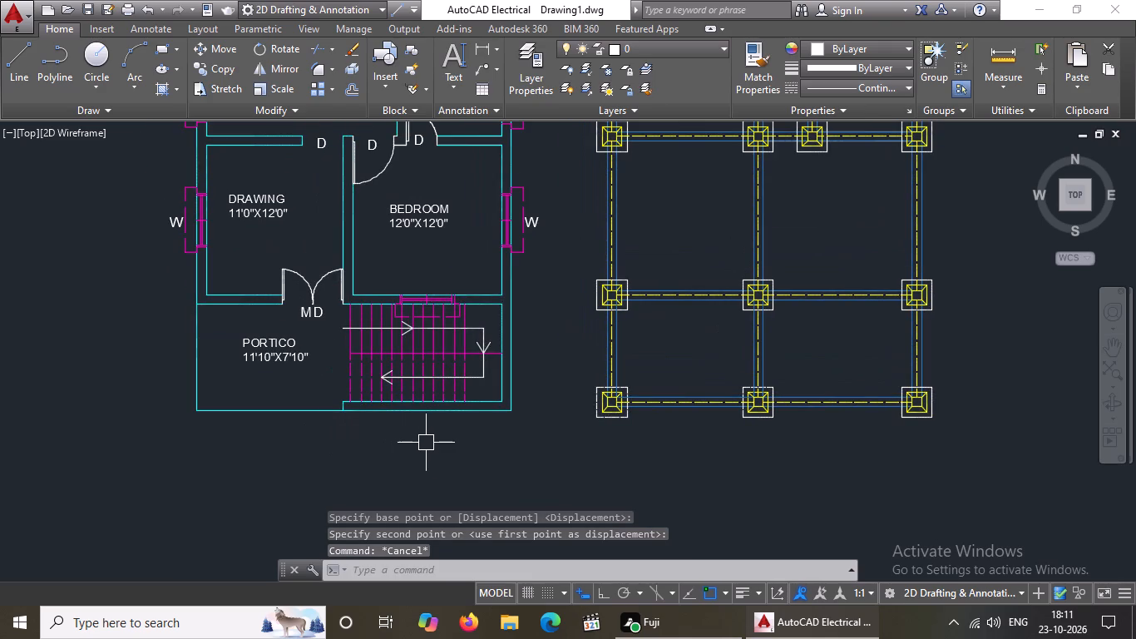
pyautogui.write('XL')
pyautogui.press('space')
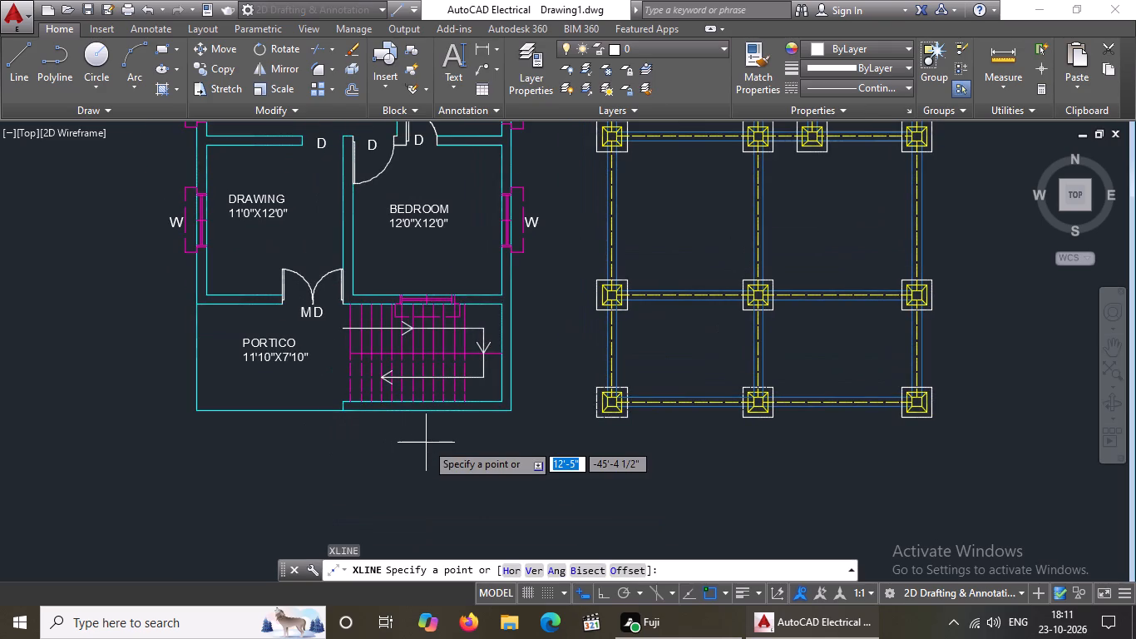
pyautogui.write('V')
pyautogui.press('space')
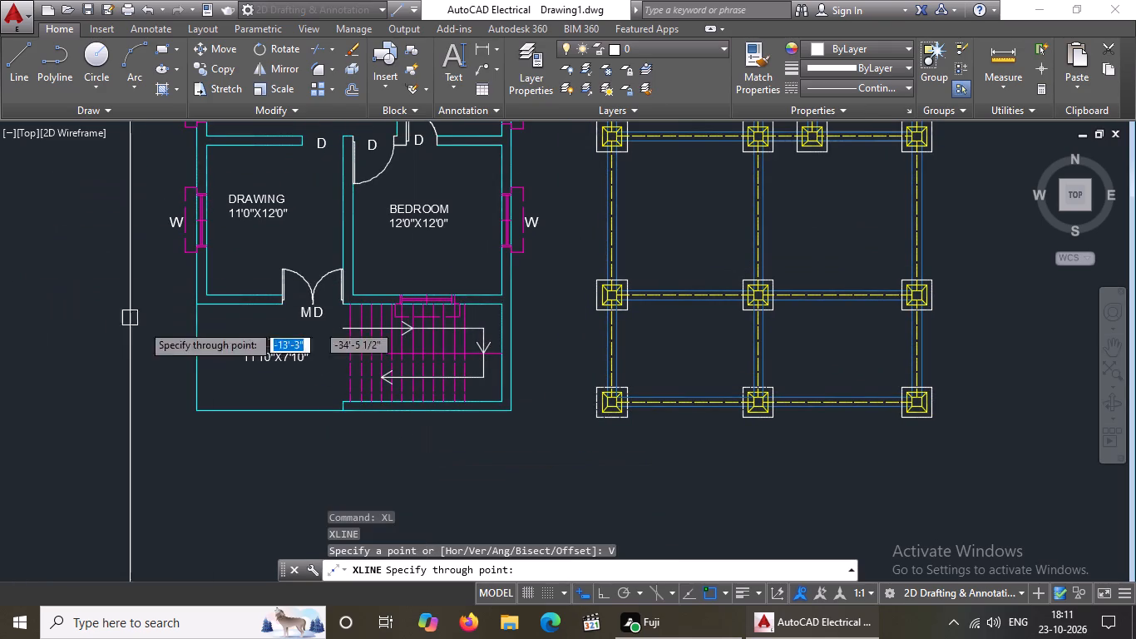
pyautogui.click(199, 304)
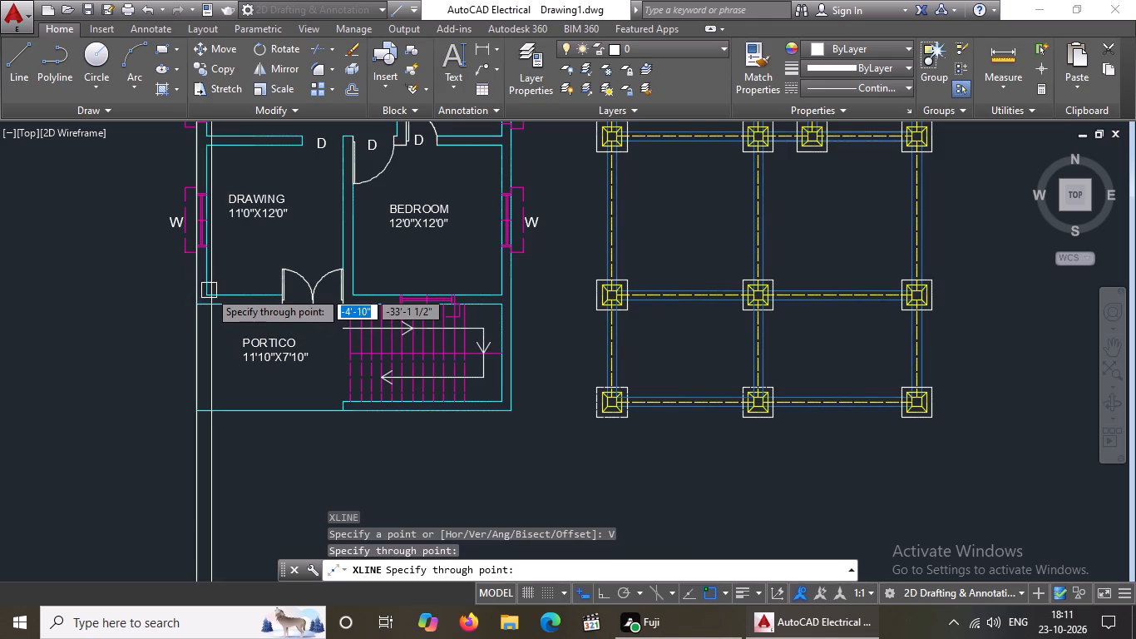
pyautogui.click(204, 293)
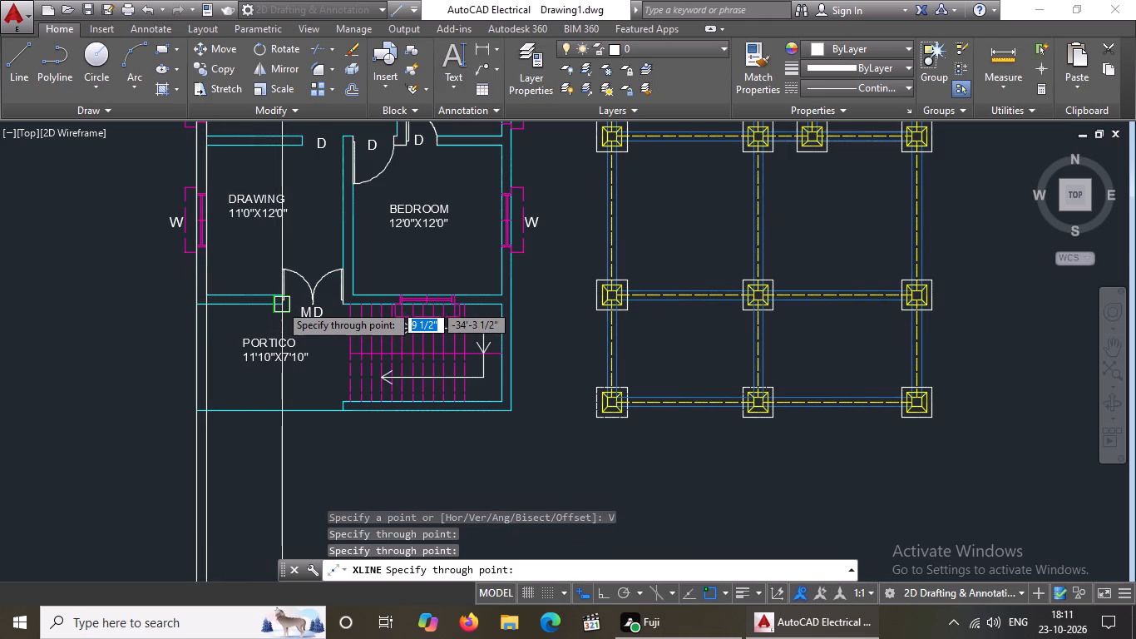
pyautogui.click(280, 304)
pyautogui.click(344, 302)
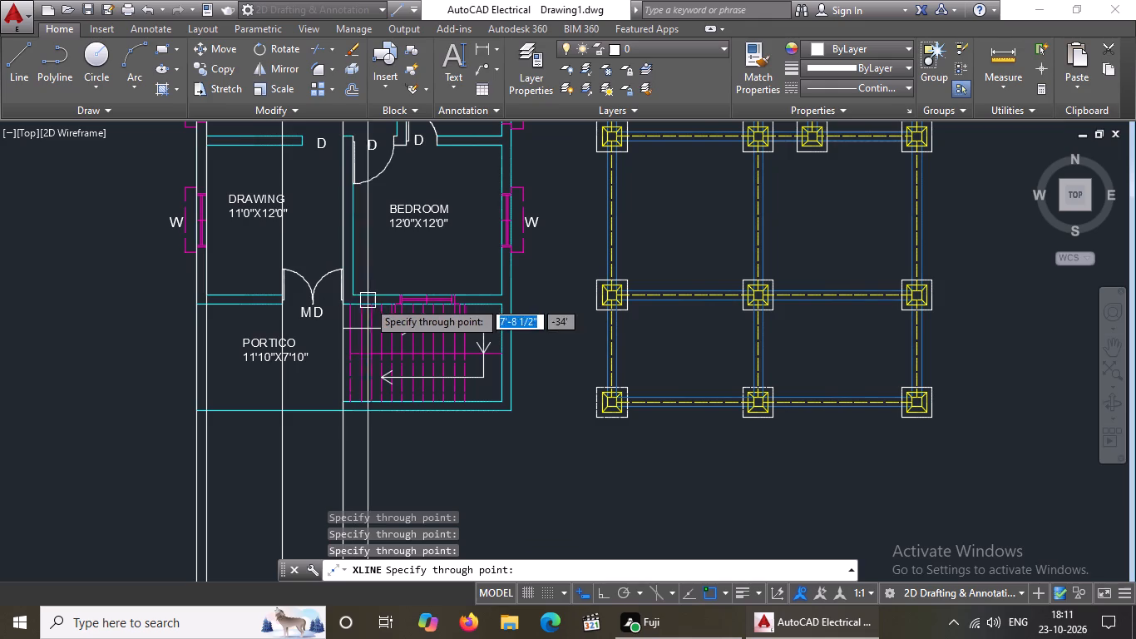
# Draw vertical construction lines through the bedroom's stair-side window edges, its dashed sunshade's outer edges and the last stair tread line.
pyautogui.scroll(2, 400, 306)
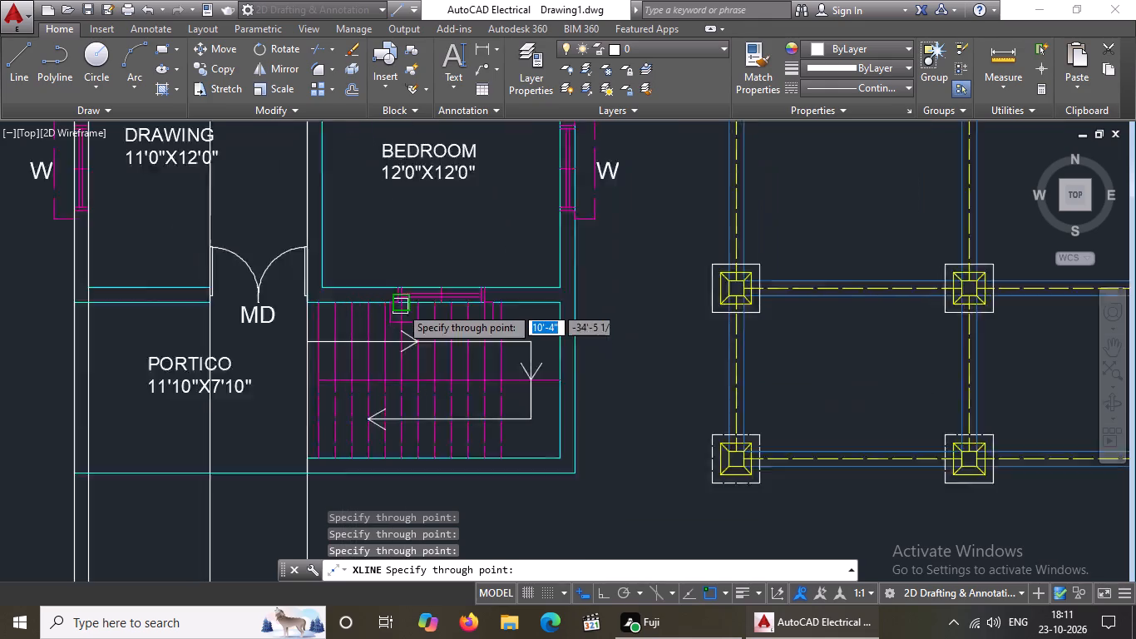
pyautogui.scroll(1, 400, 306)
pyautogui.click(370, 293)
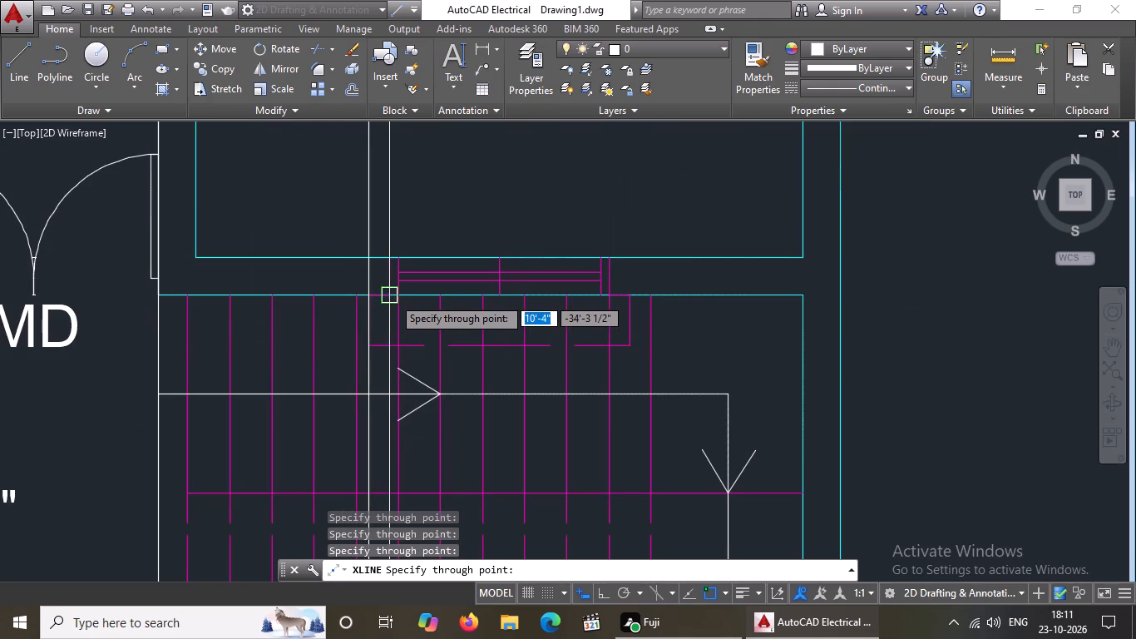
pyautogui.click(398, 295)
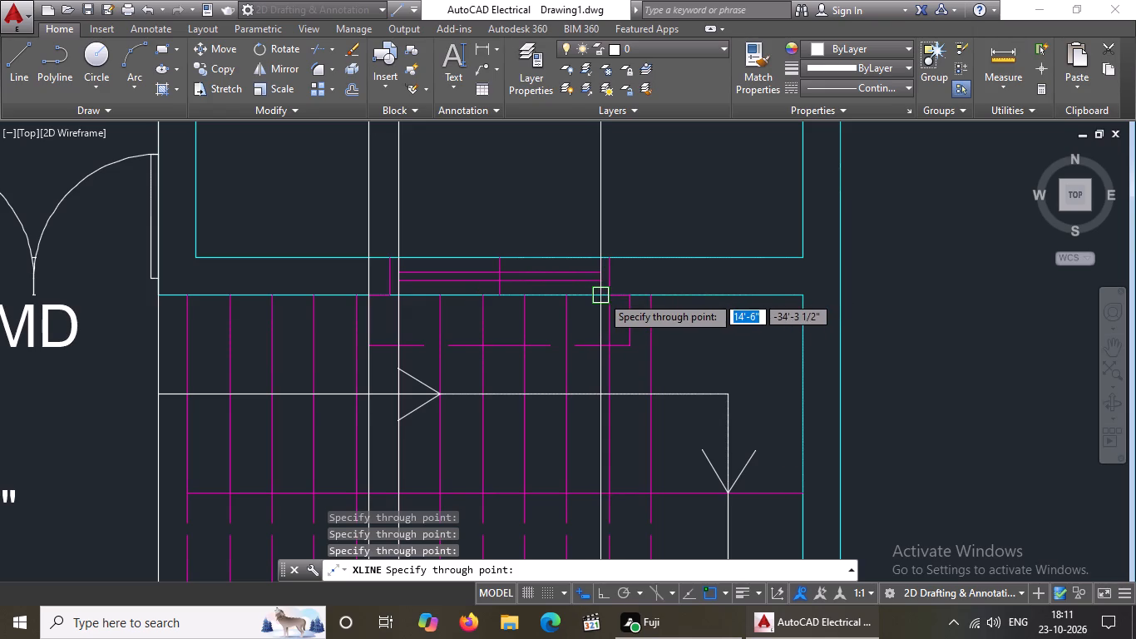
pyautogui.click(601, 295)
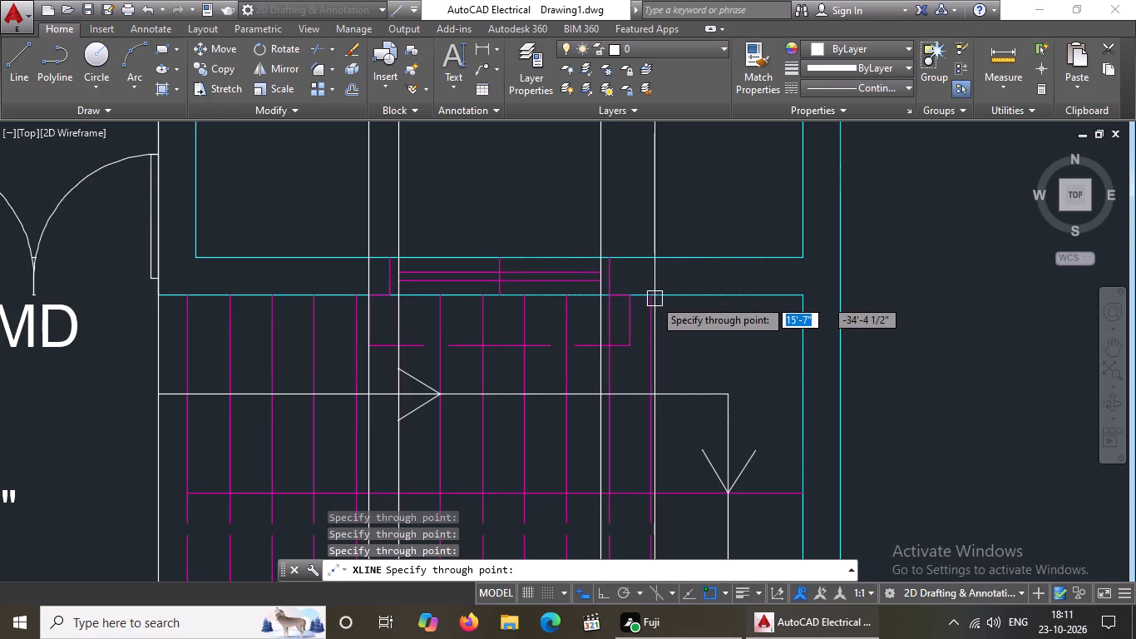
pyautogui.click(651, 296)
pyautogui.scroll(-5, 659, 298)
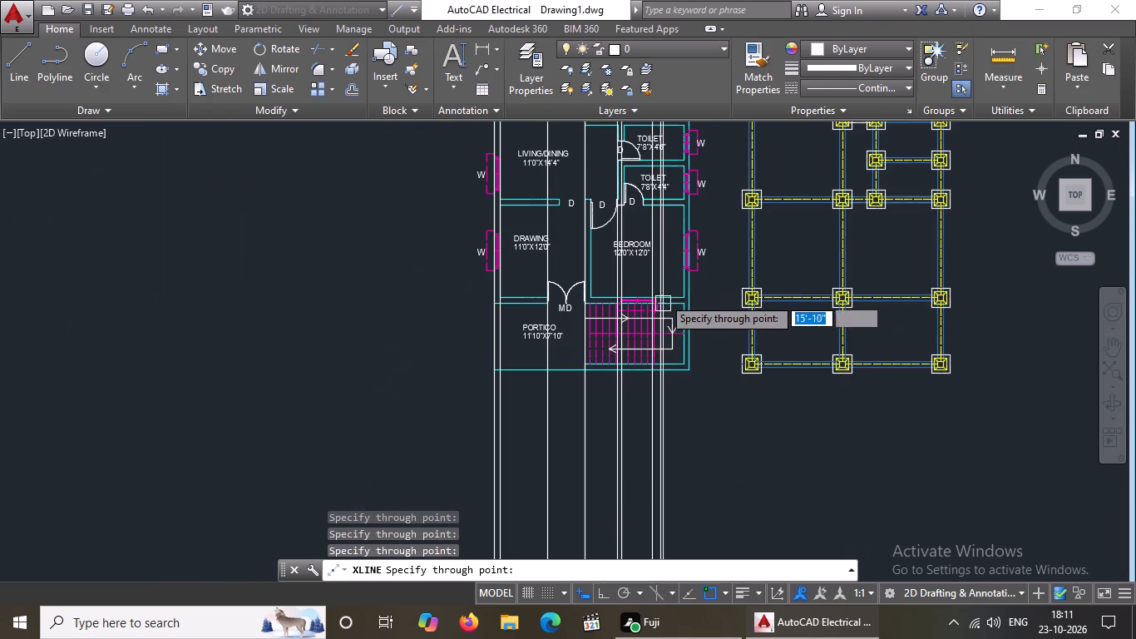
pyautogui.scroll(3, 675, 303)
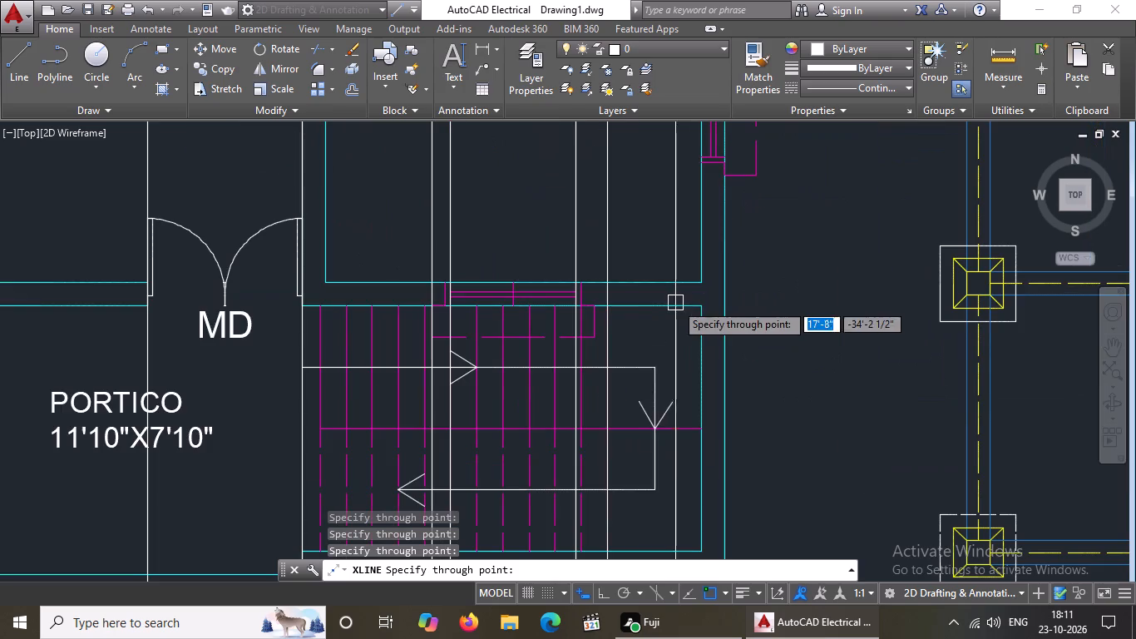
pyautogui.click(592, 309)
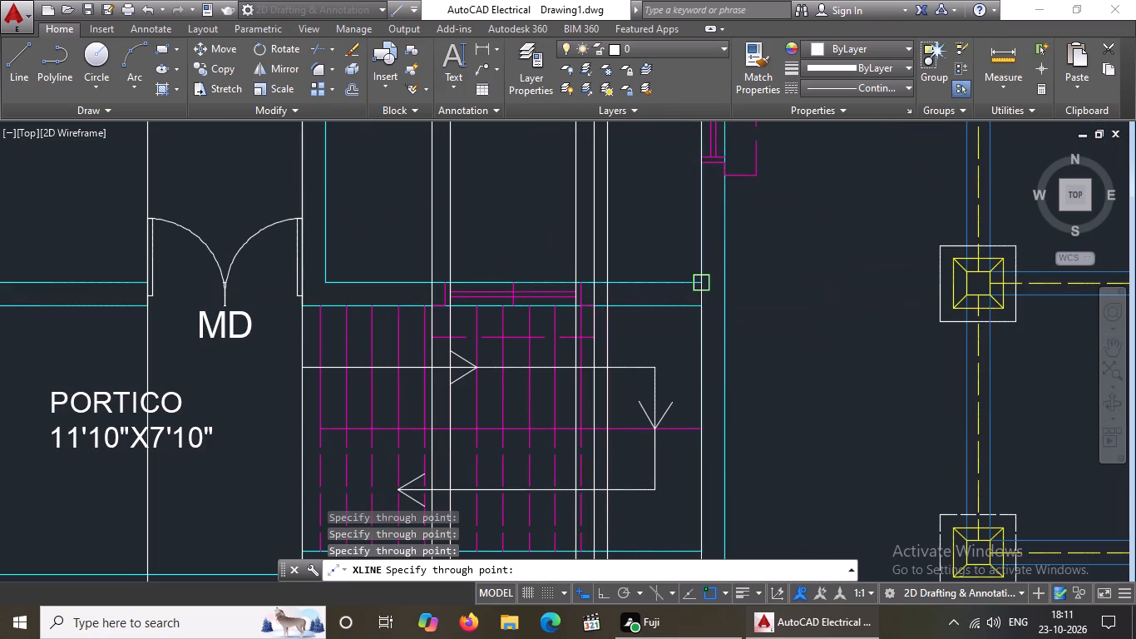
# Draw vertical construction lines through both faces of the bedroom-side outer wall and the outer edges of the side-window sunshades on both sides.
pyautogui.click(694, 283)
pyautogui.click(726, 178)
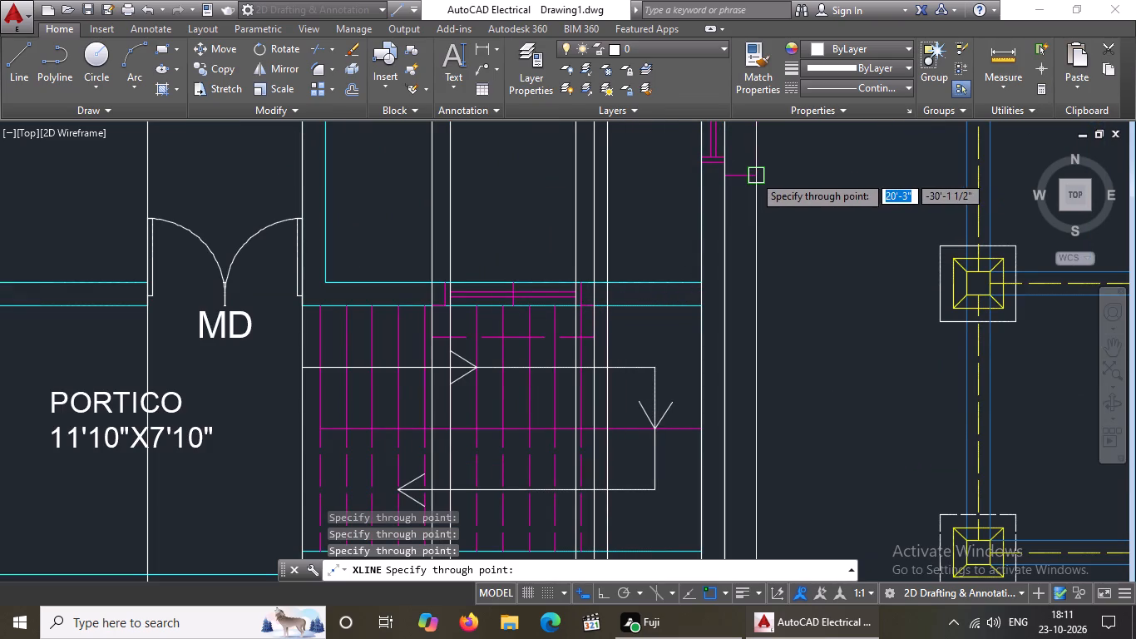
pyautogui.click(753, 175)
pyautogui.scroll(-3, 757, 187)
pyautogui.scroll(2, 414, 182)
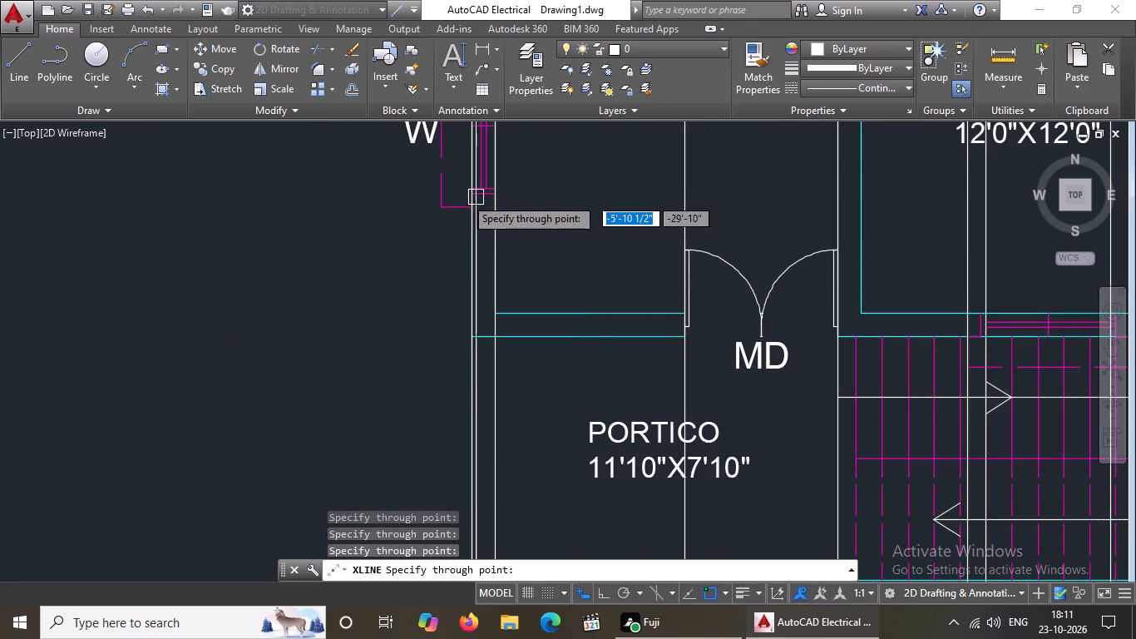
pyautogui.click(440, 206)
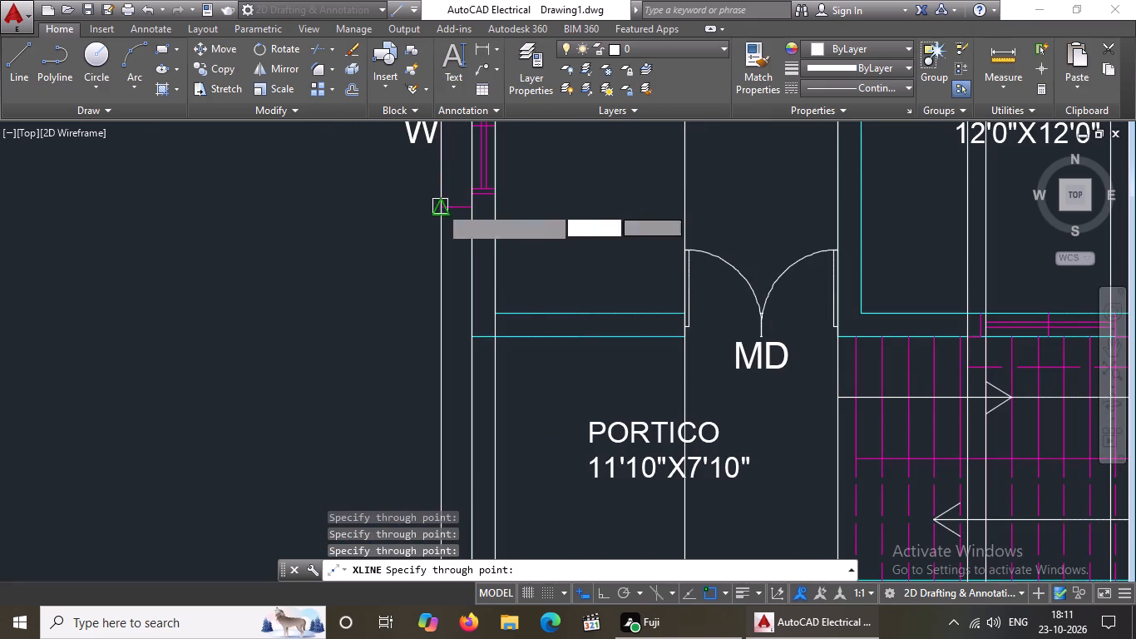
pyautogui.scroll(-6, 532, 215)
pyautogui.scroll(3, 600, 249)
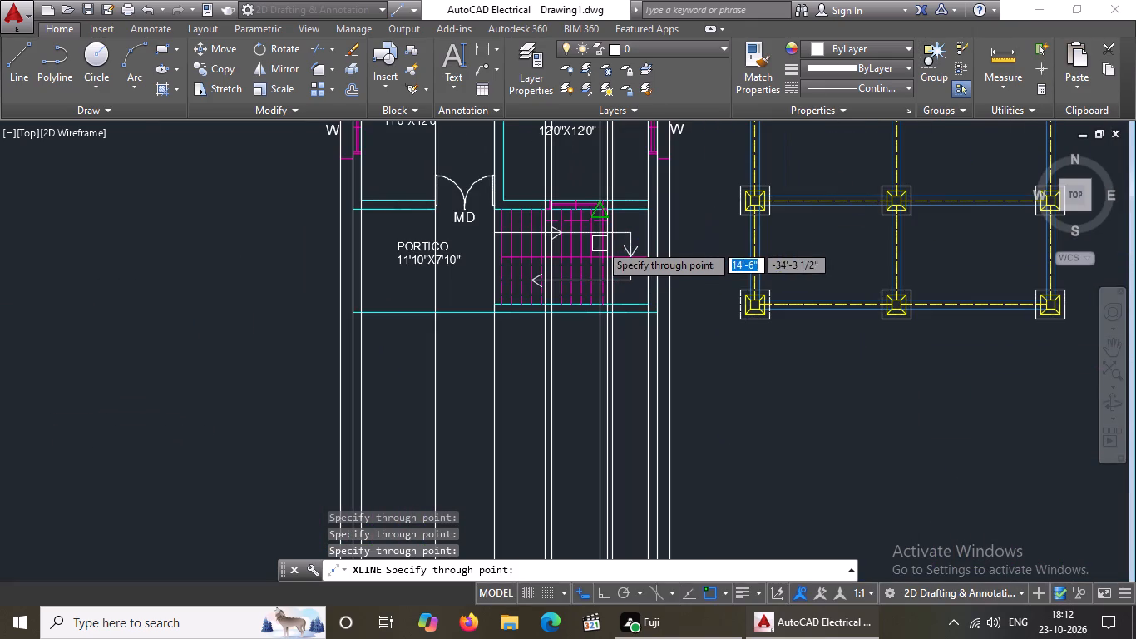
pyautogui.scroll(-2, 598, 235)
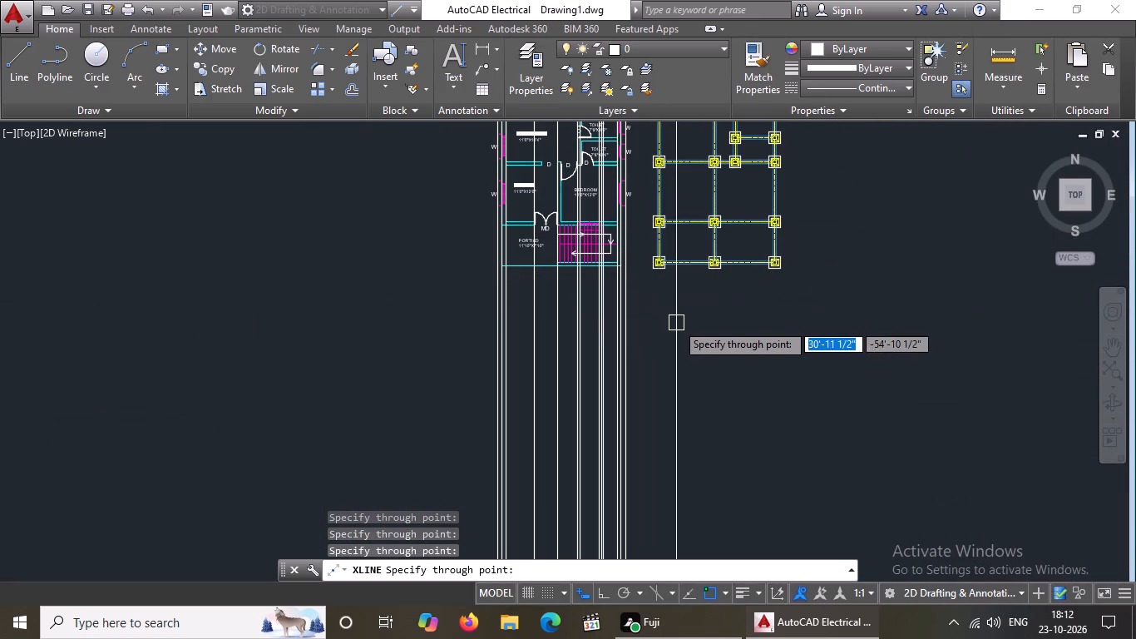
pyautogui.press('Escape')
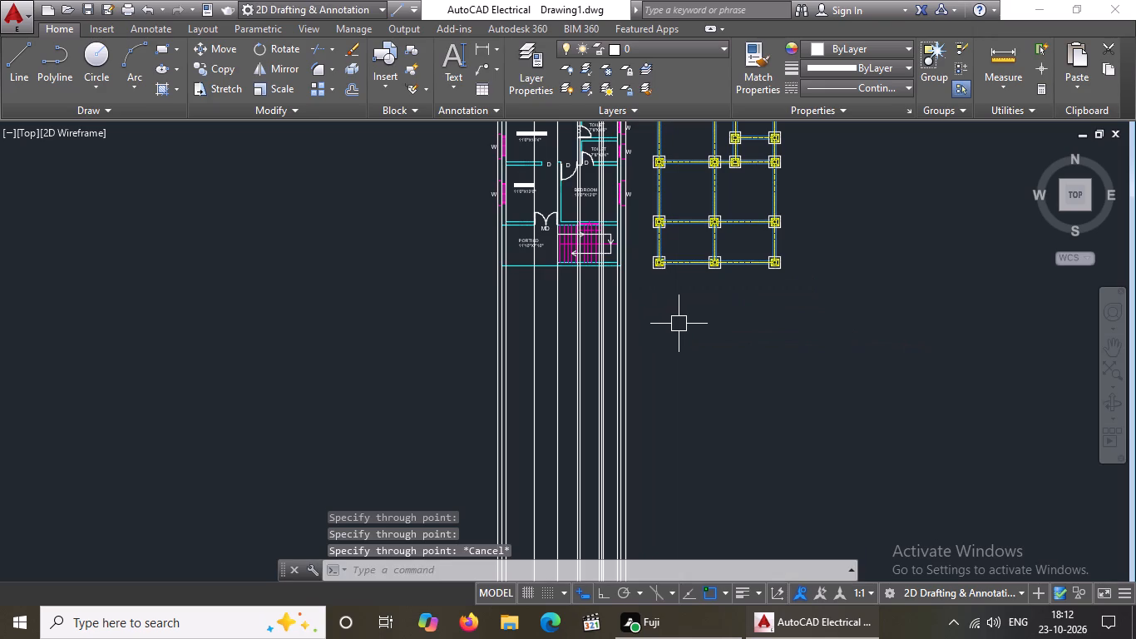
# Delete the vertical construction line through the last stair tread, just beyond the bedroom window's sunshade.
pyautogui.scroll(5, 603, 218)
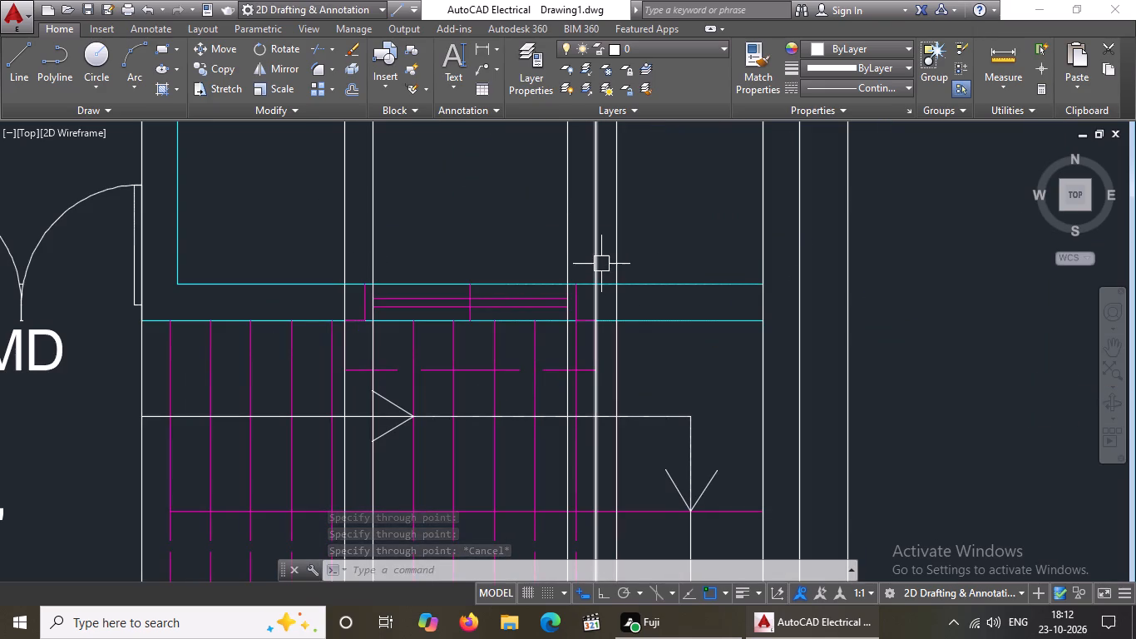
pyautogui.click(601, 264)
pyautogui.click(611, 263)
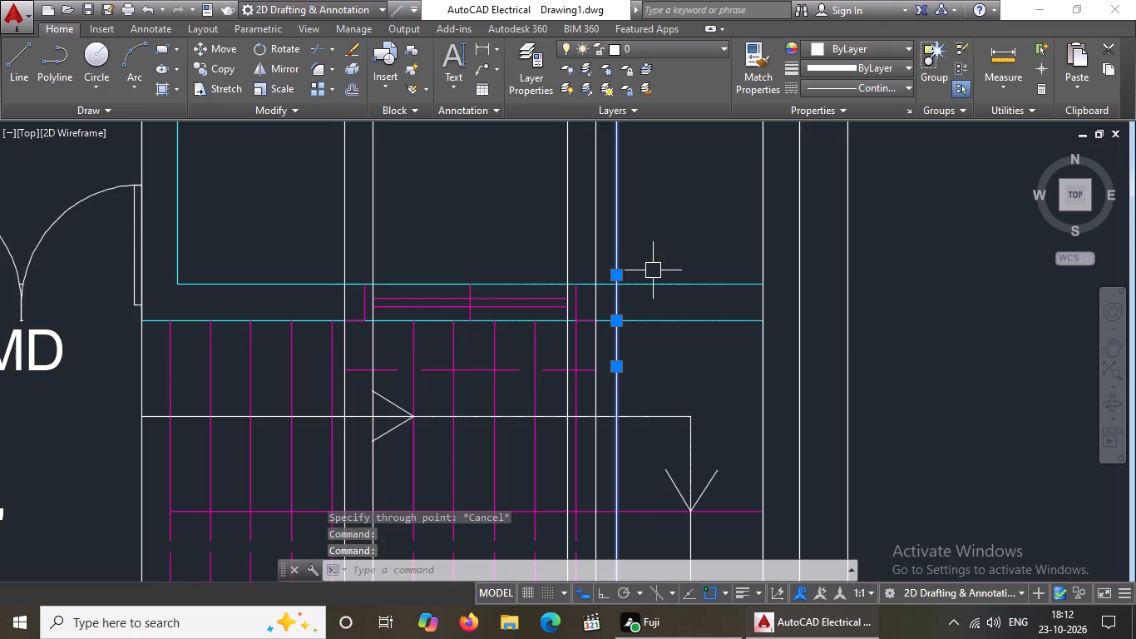
pyautogui.press('Delete')
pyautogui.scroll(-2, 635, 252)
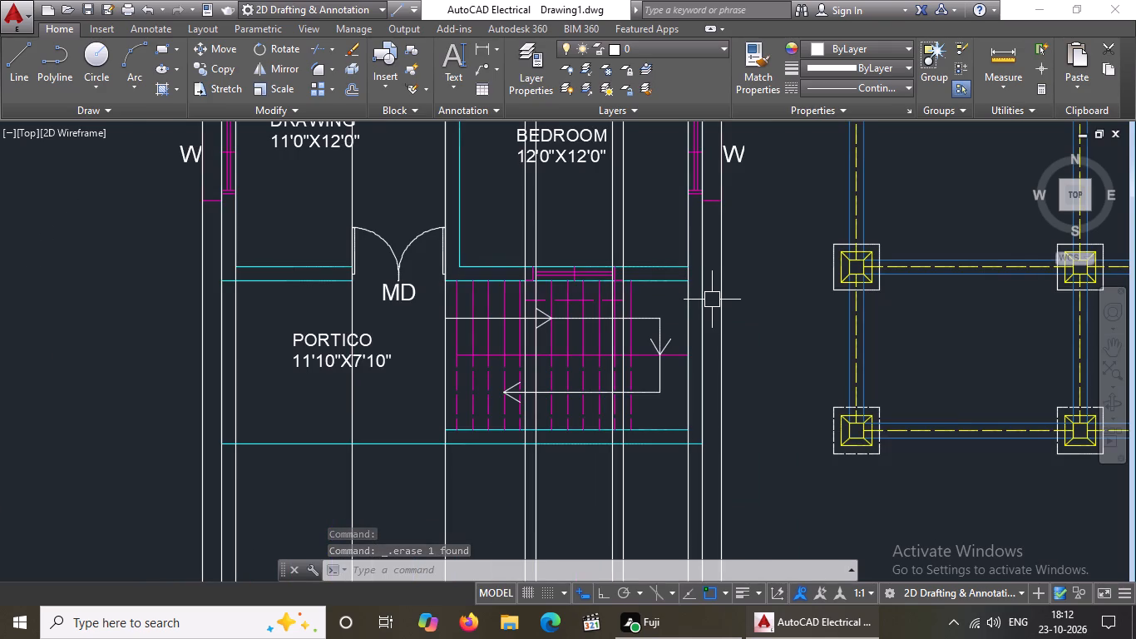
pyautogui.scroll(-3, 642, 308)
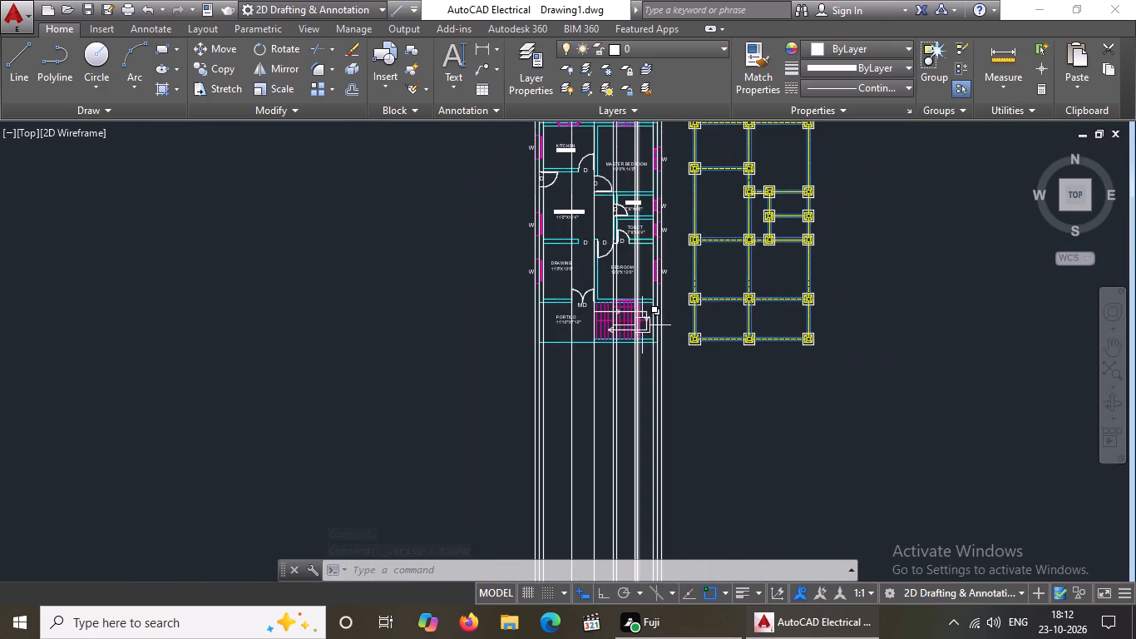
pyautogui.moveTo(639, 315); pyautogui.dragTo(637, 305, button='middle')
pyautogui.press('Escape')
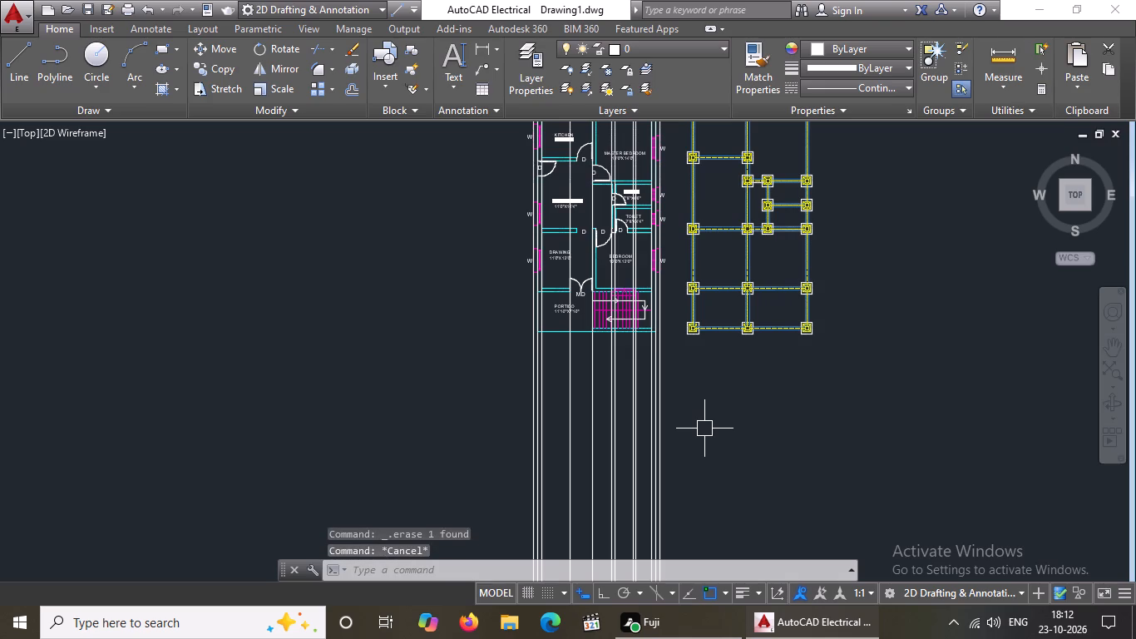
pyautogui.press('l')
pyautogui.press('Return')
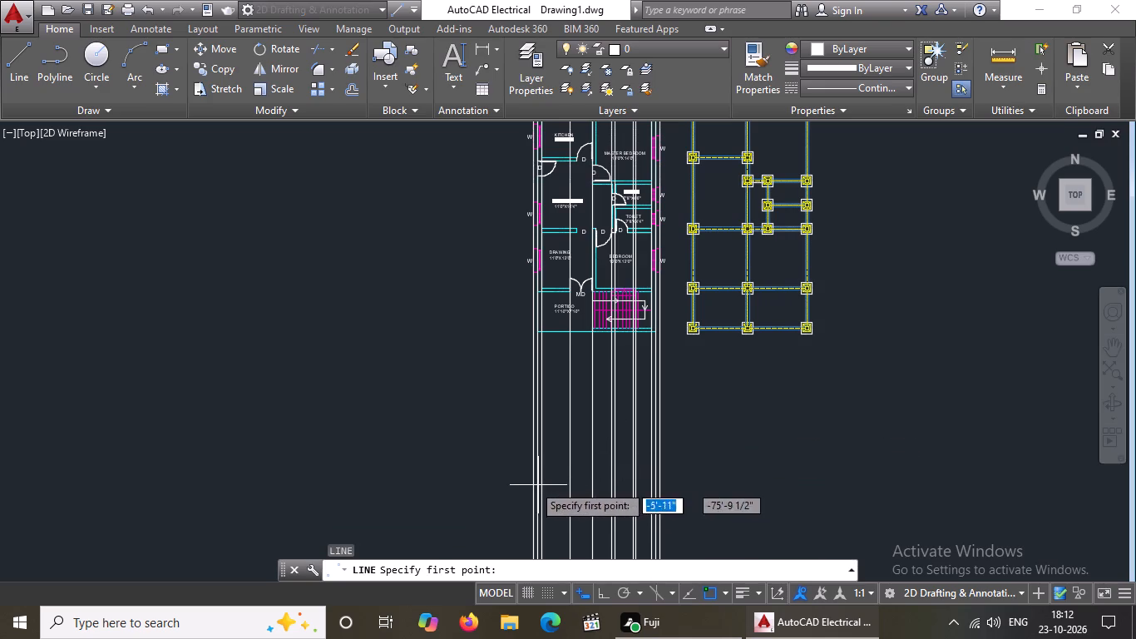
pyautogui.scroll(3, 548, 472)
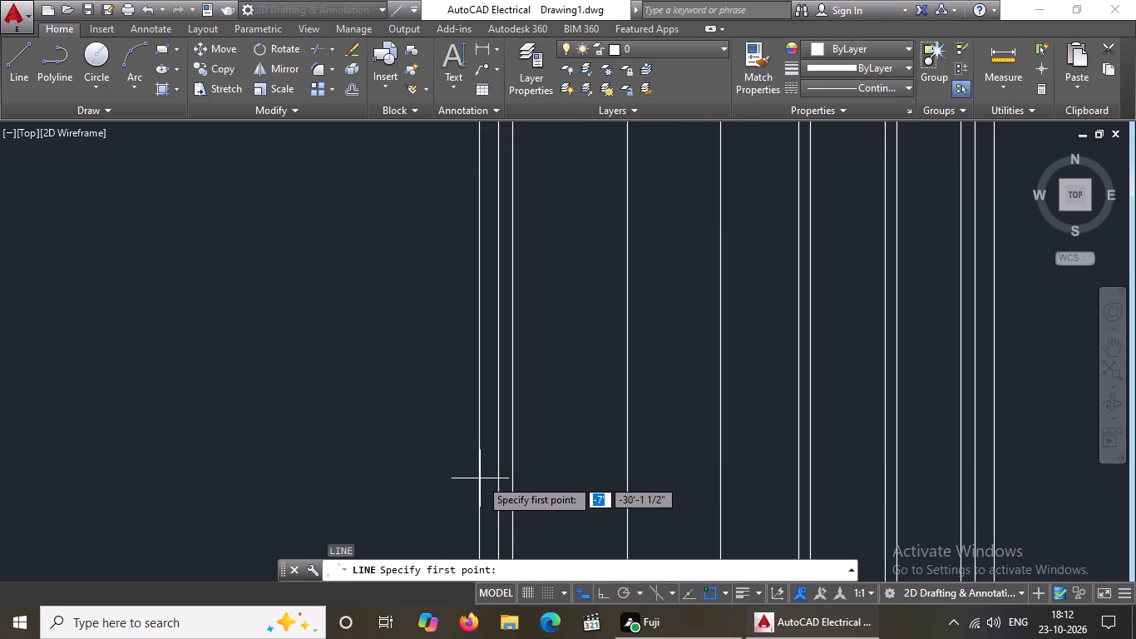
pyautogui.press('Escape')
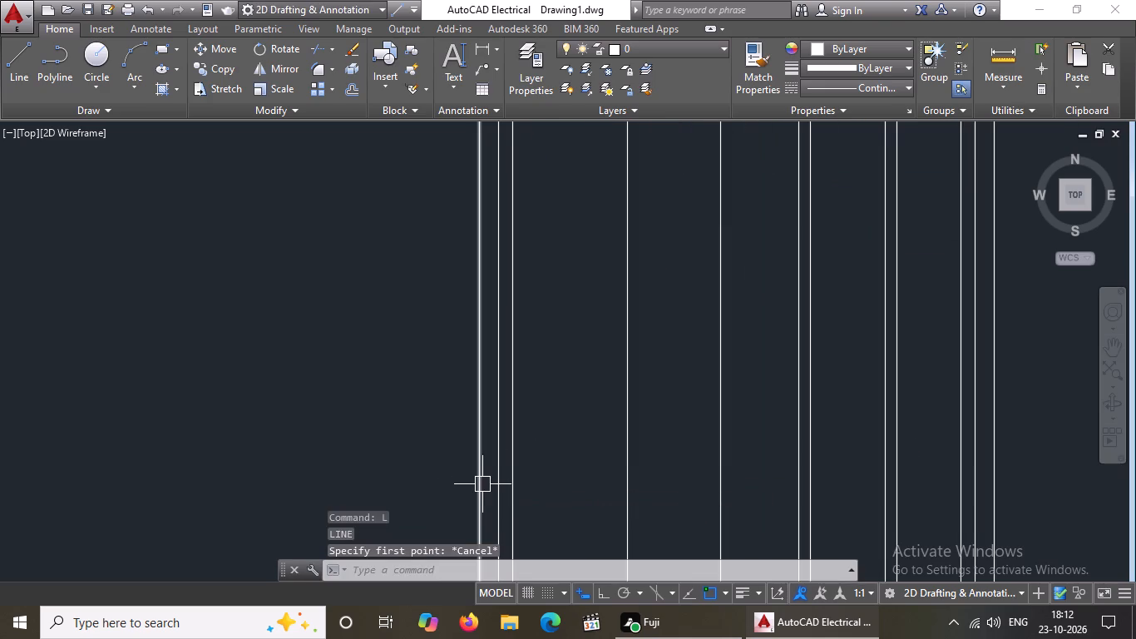
# Turn on all object snap modes.
pyautogui.write('OS')
pyautogui.press('Return')
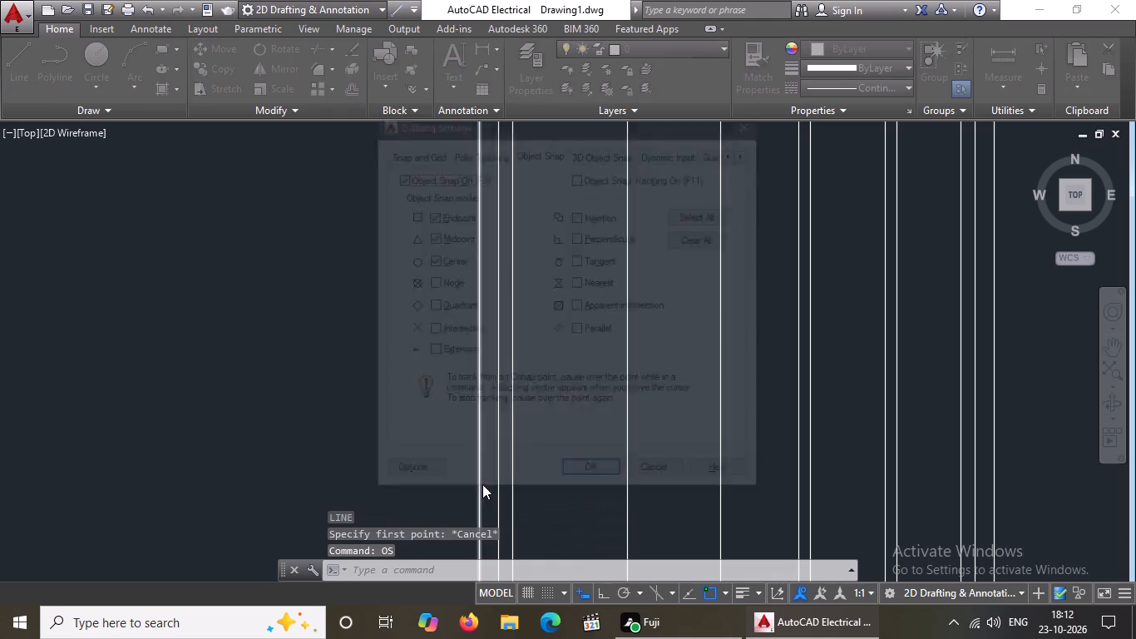
pyautogui.click(708, 207)
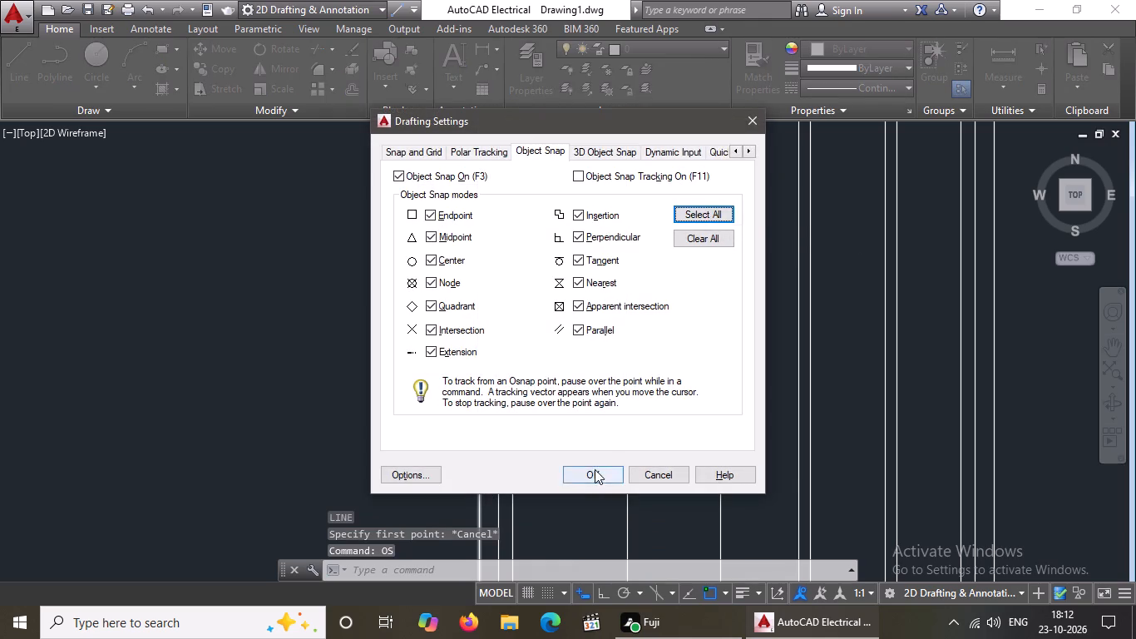
pyautogui.click(594, 470)
# With Ortho on, draw a horizontal base line about 27' long between the outermost vertical construction lines below the floor plan.
pyautogui.scroll(-3, 633, 454)
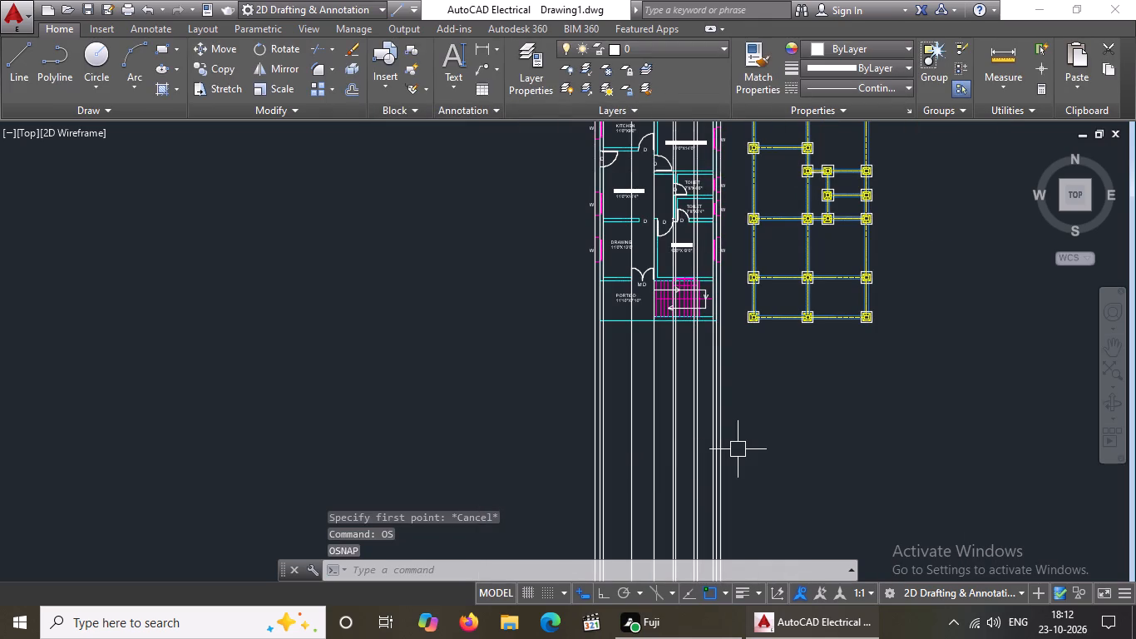
pyautogui.press('Escape')
pyautogui.press('l')
pyautogui.press('Return')
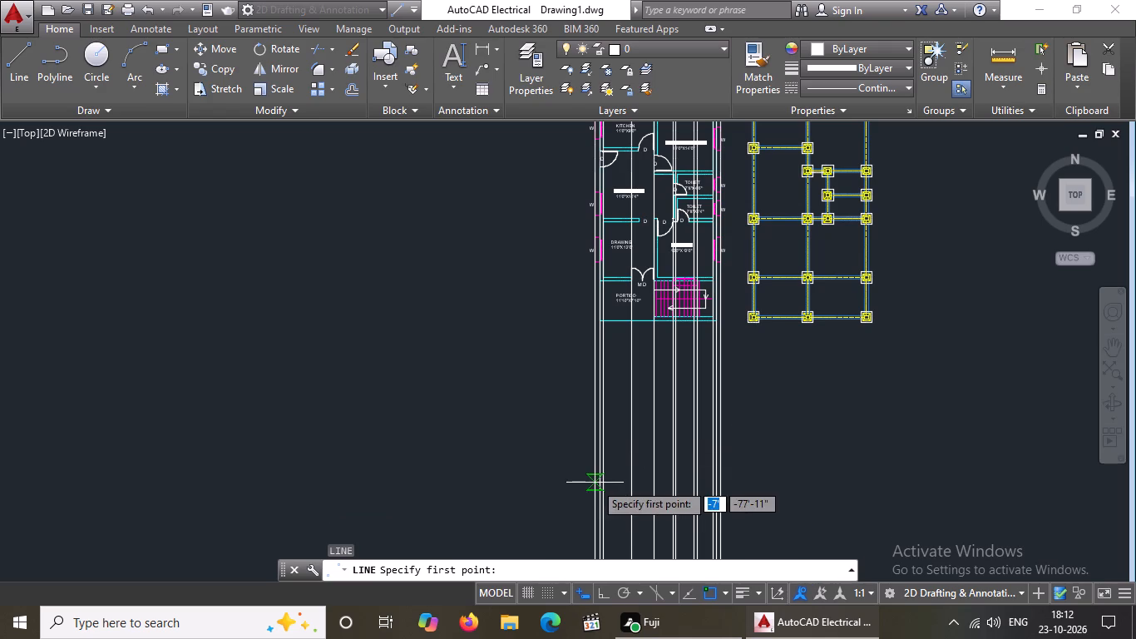
pyautogui.scroll(2, 600, 457)
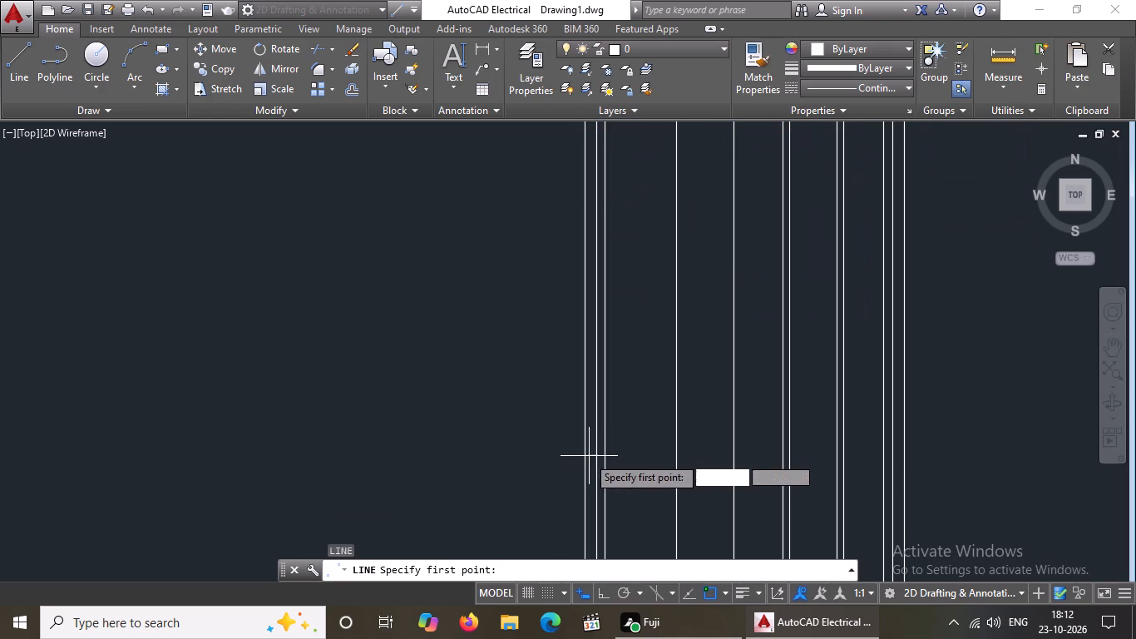
pyautogui.click(585, 453)
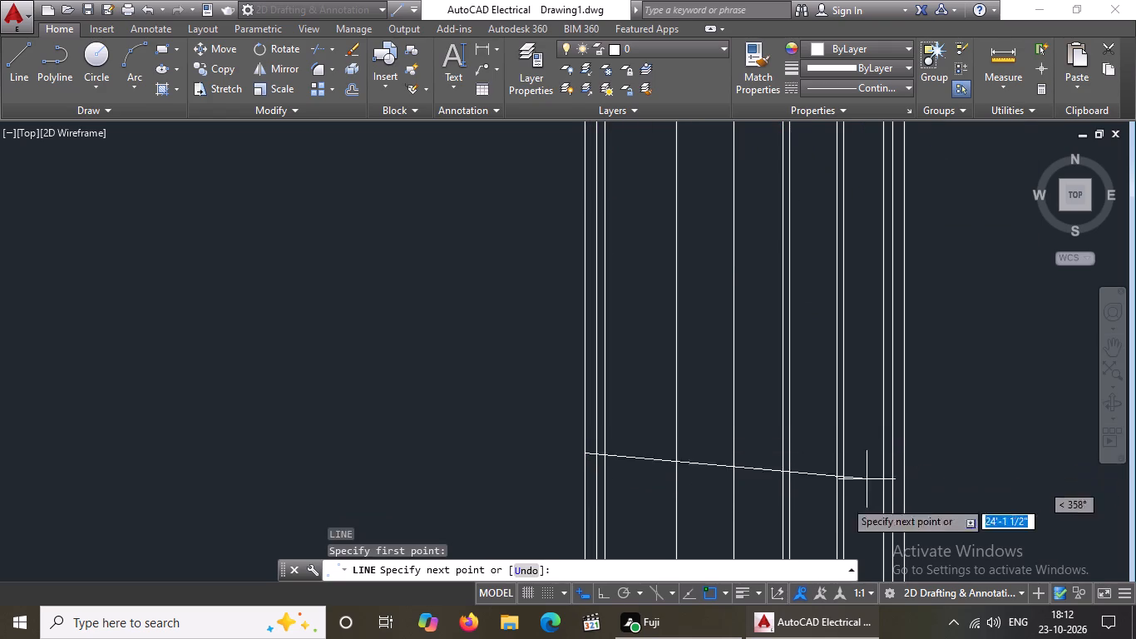
pyautogui.click(608, 595)
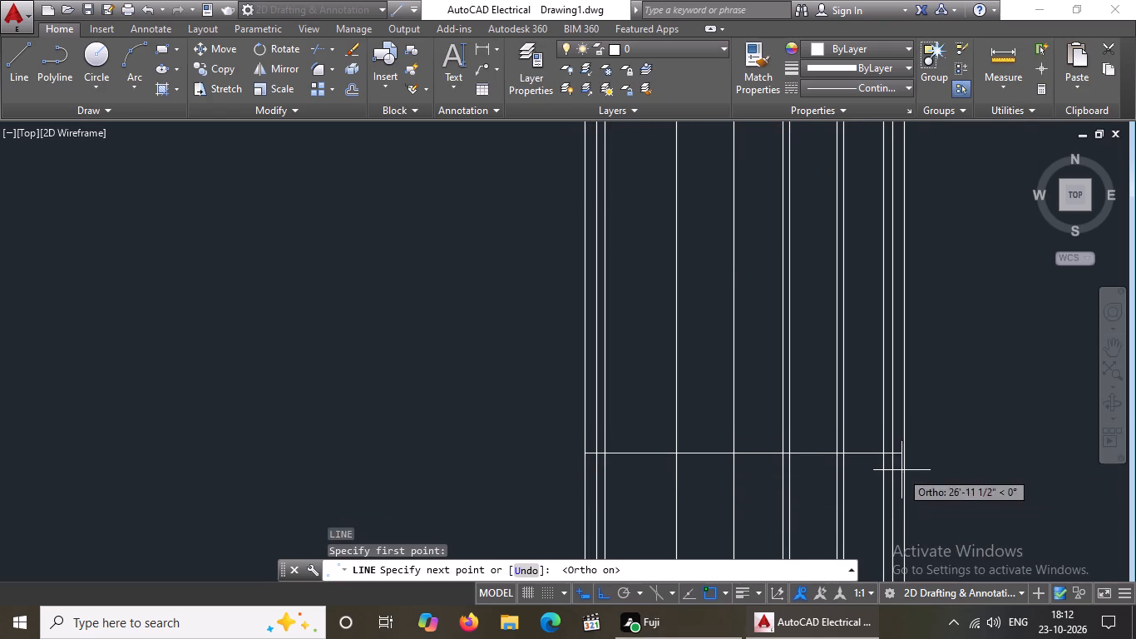
pyautogui.click(902, 453)
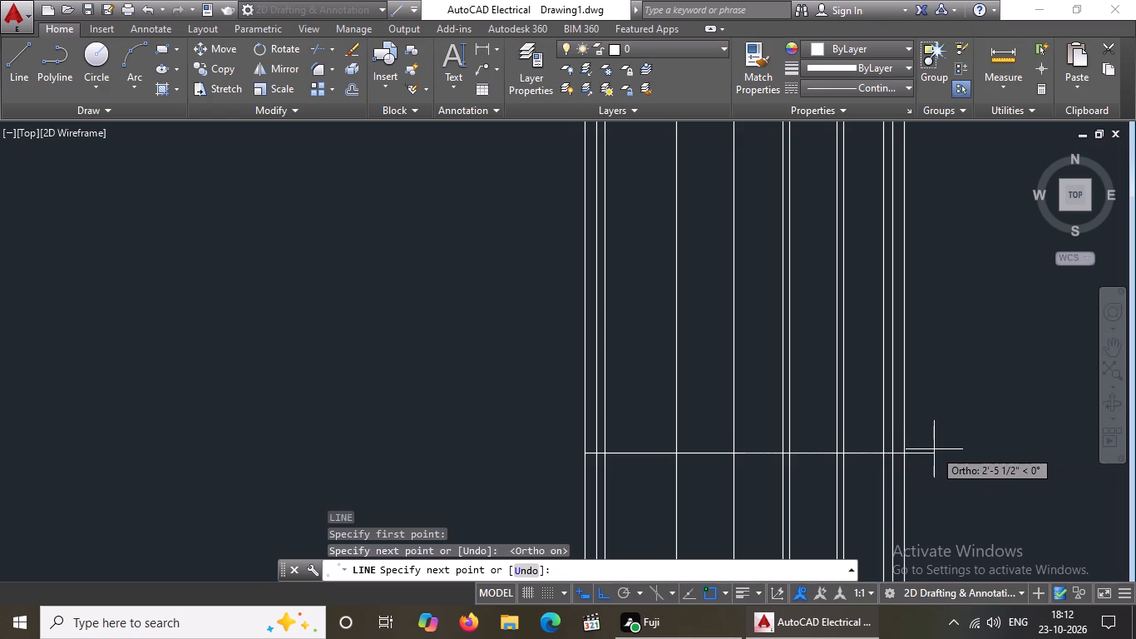
pyautogui.press('Escape')
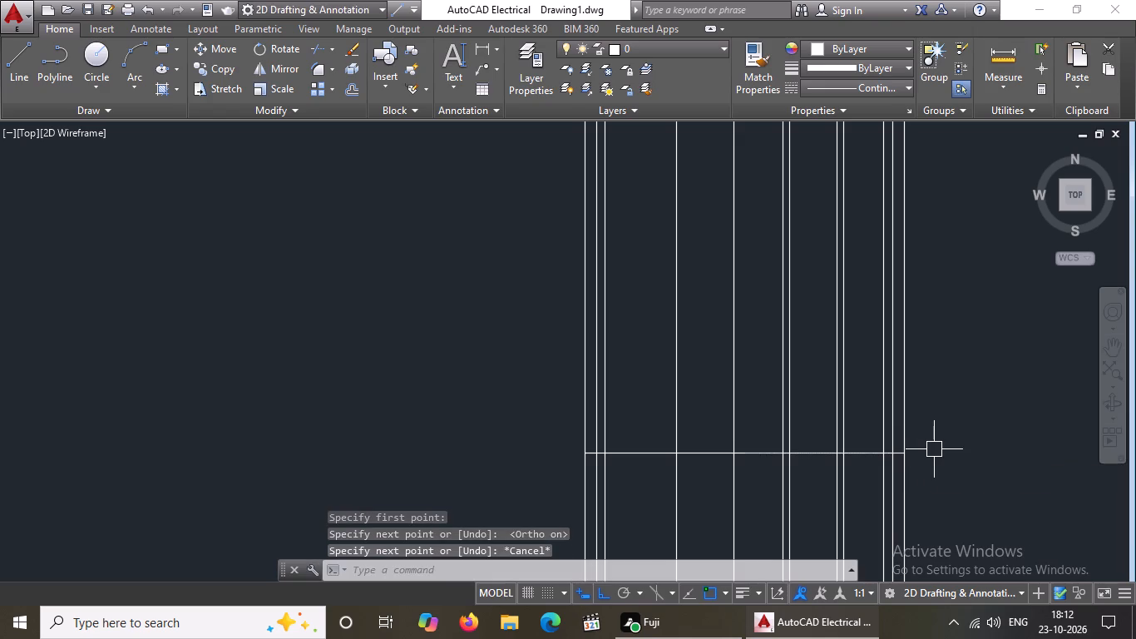
pyautogui.press('Escape')
# Offset the horizontal base line 1'6" upward.
pyautogui.press('o')
pyautogui.press('Return')
pyautogui.write('1\'6"')
pyautogui.press('Return')
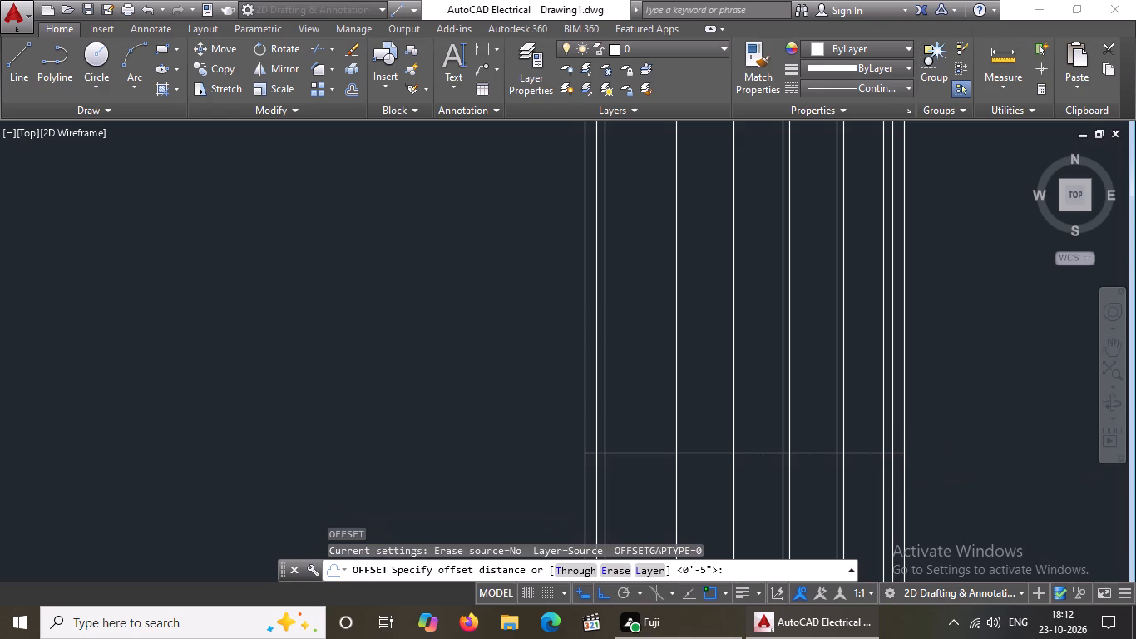
pyautogui.click(656, 452)
pyautogui.click(658, 399)
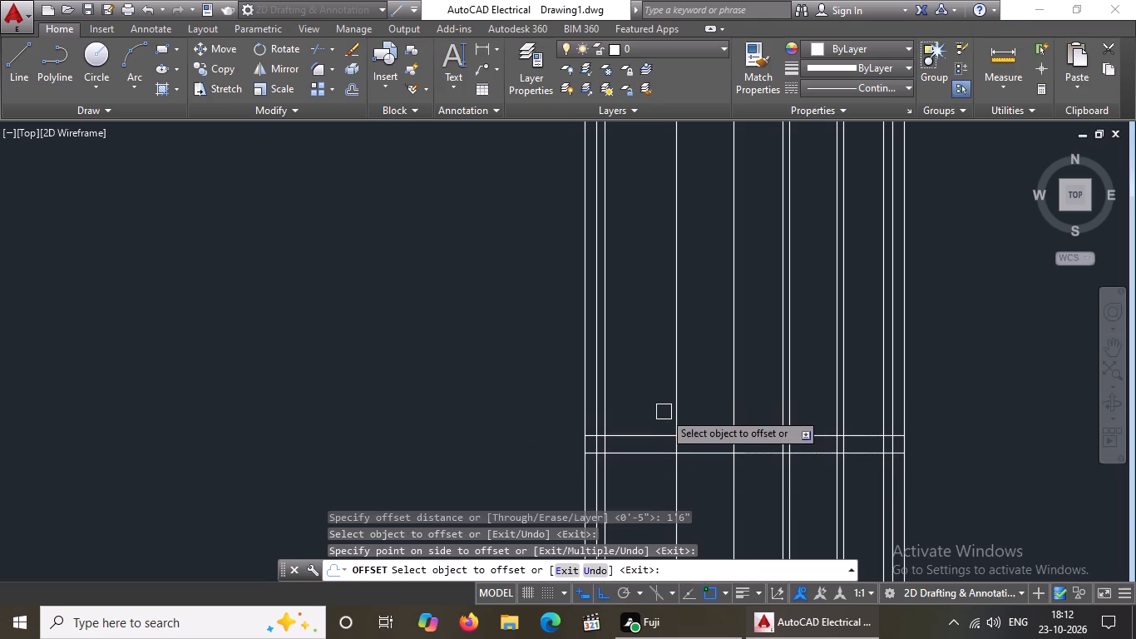
pyautogui.press('Escape')
# Offset the horizontal line just above the base line 10' upward.
pyautogui.press('o')
pyautogui.press('Return')
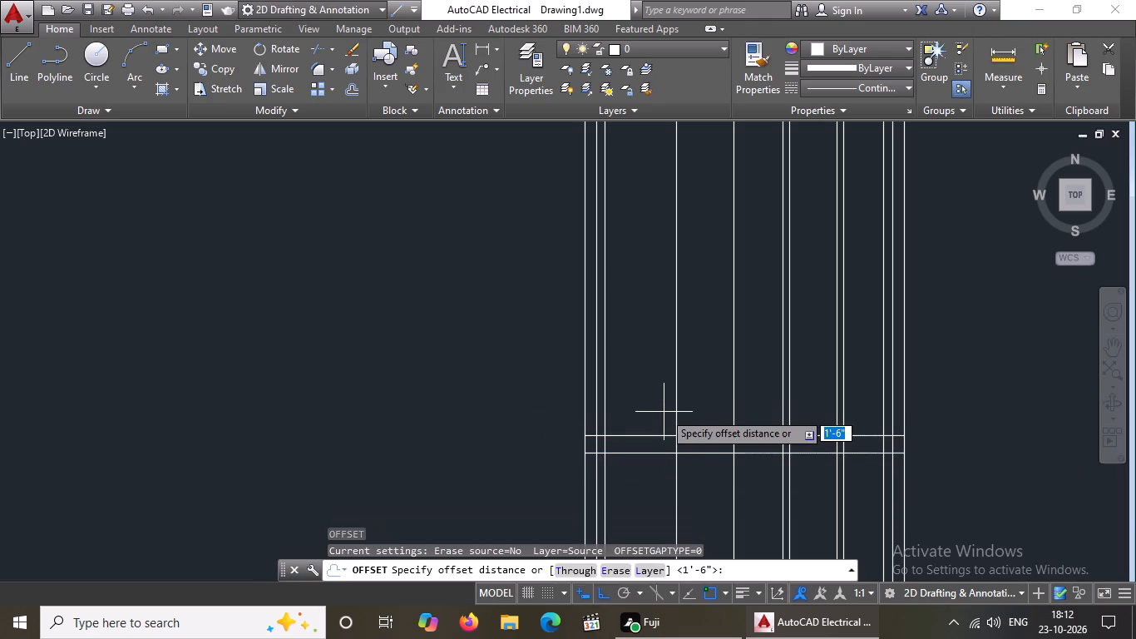
pyautogui.write("10'")
pyautogui.press('Return')
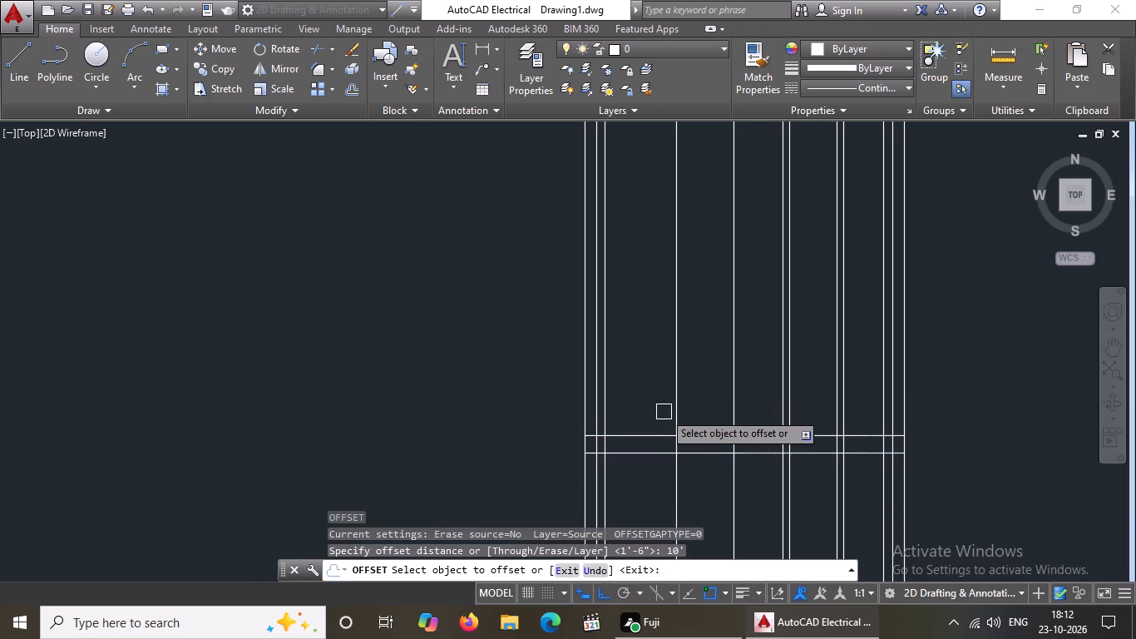
pyautogui.click(659, 435)
pyautogui.click(666, 395)
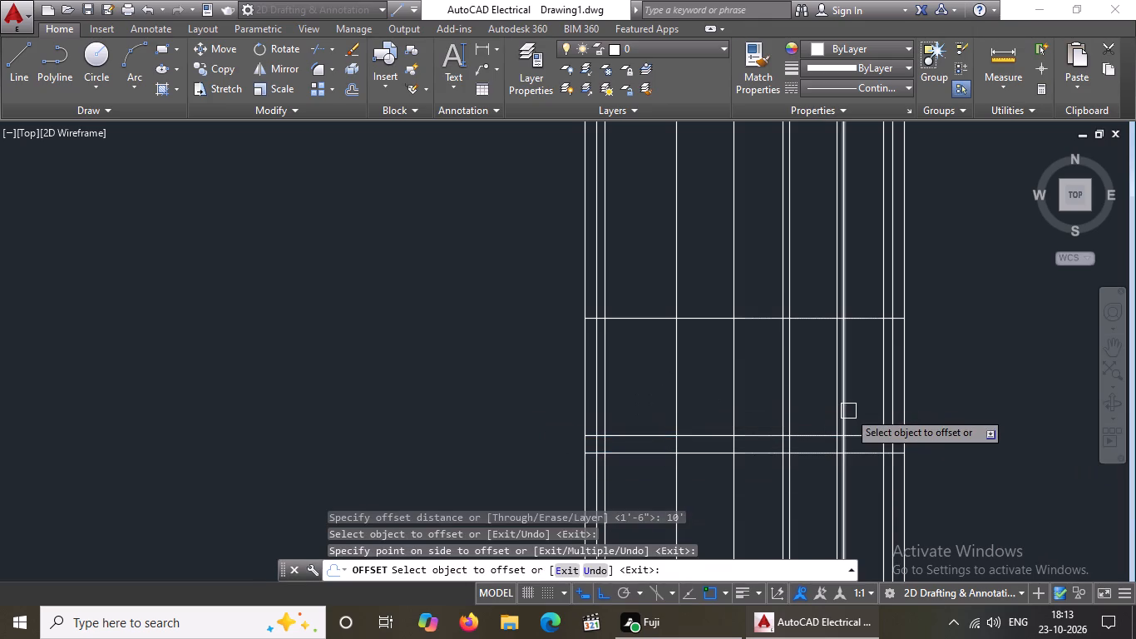
pyautogui.press('Escape')
# Offset the horizontal line just above the base line 4' upward, and offset the resulting line another 4' upward.
pyautogui.press('o')
pyautogui.press('Return')
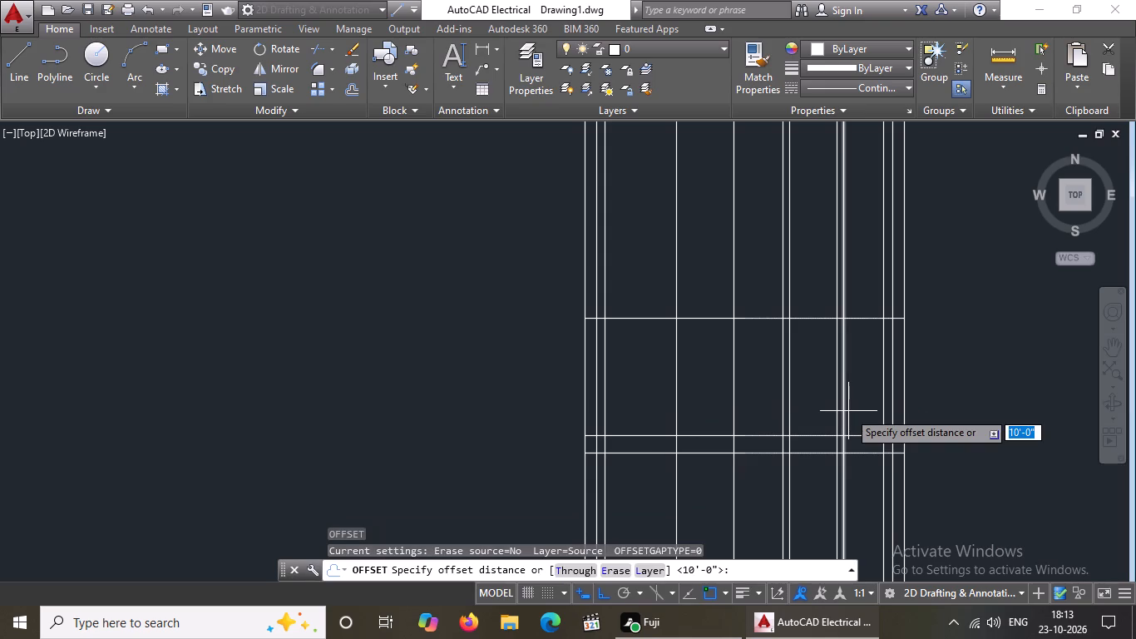
pyautogui.write("4'")
pyautogui.press('Return')
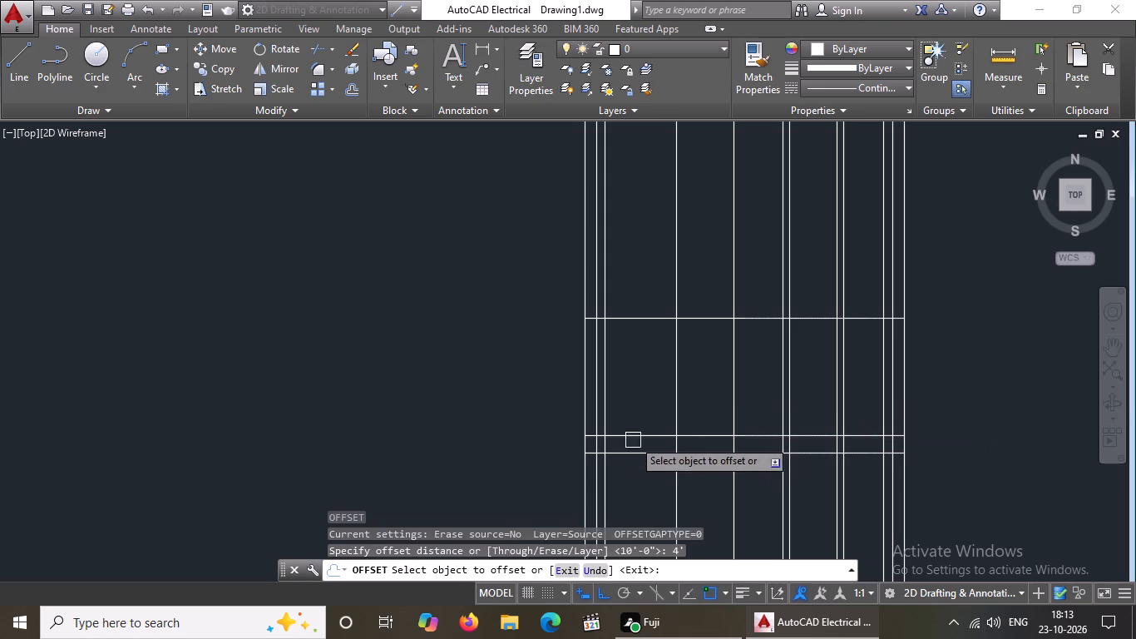
pyautogui.click(635, 434)
pyautogui.click(639, 374)
pyautogui.click(637, 386)
pyautogui.click(644, 371)
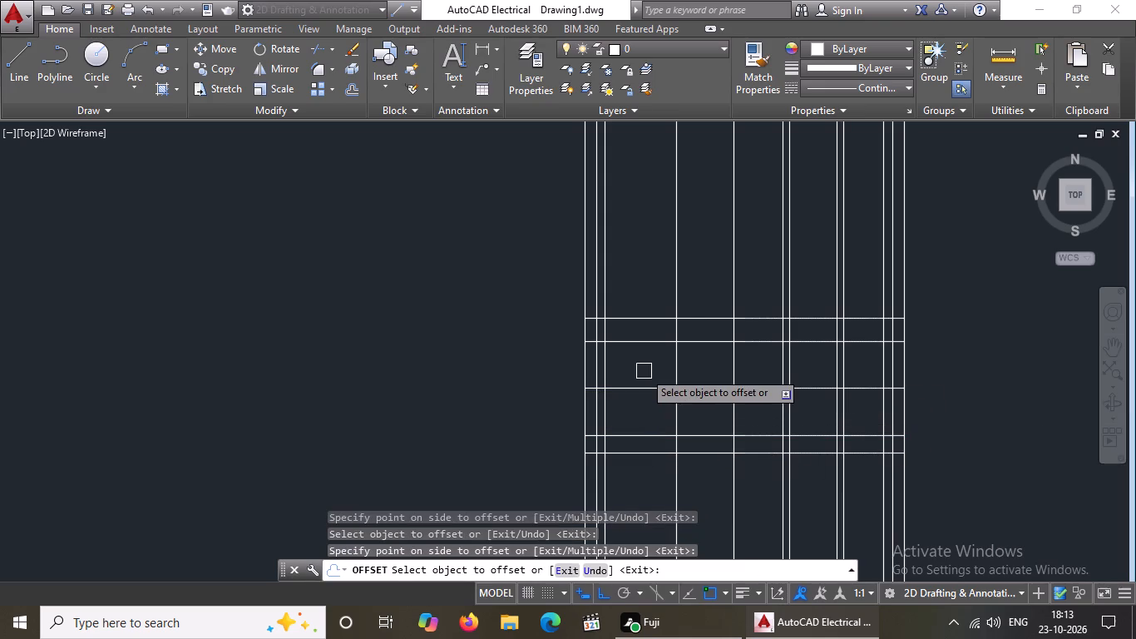
pyautogui.press('Escape')
# Offset the topmost horizontal line 6" upward.
pyautogui.press('o')
pyautogui.press('Return')
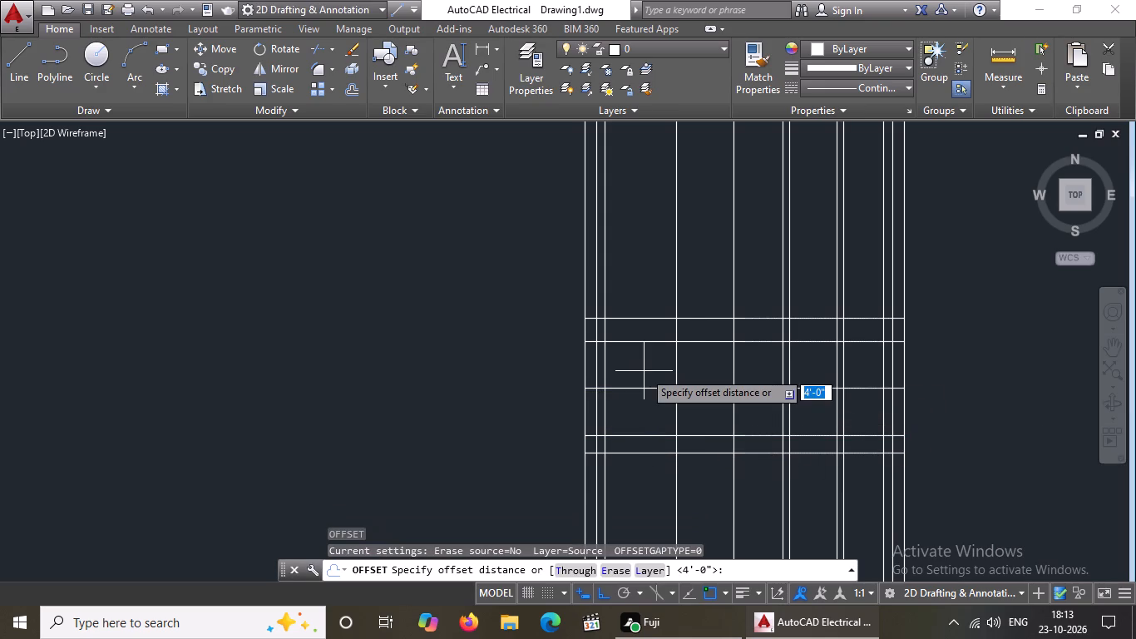
pyautogui.write('6"')
pyautogui.press('Return')
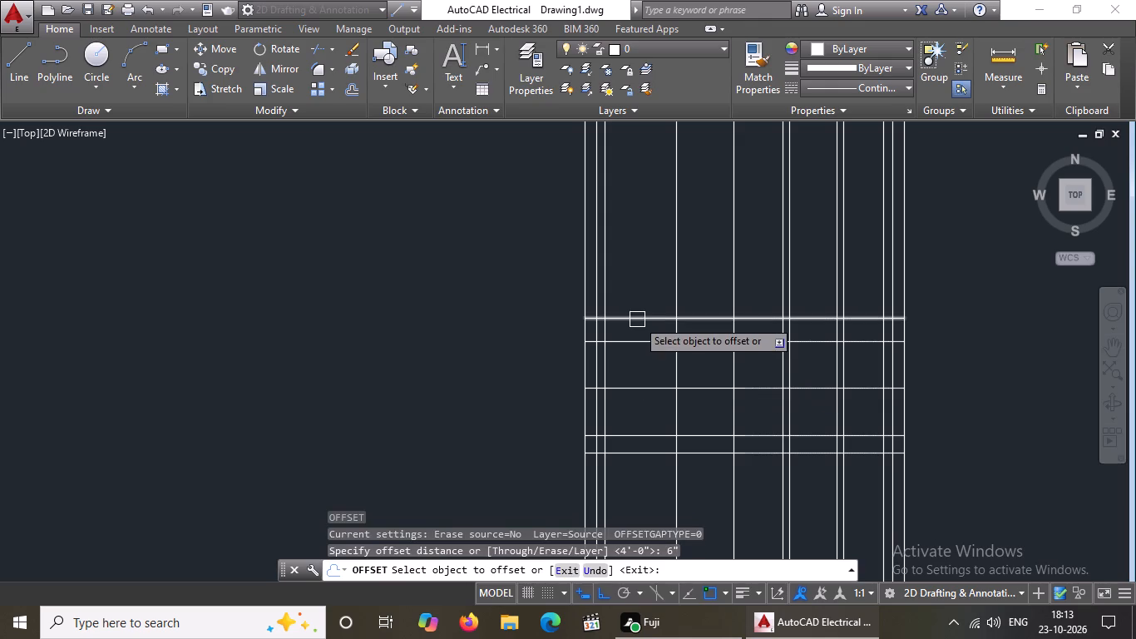
pyautogui.moveTo(637, 318); pyautogui.dragTo(644, 297)
pyautogui.click(648, 275)
pyautogui.press('Escape')
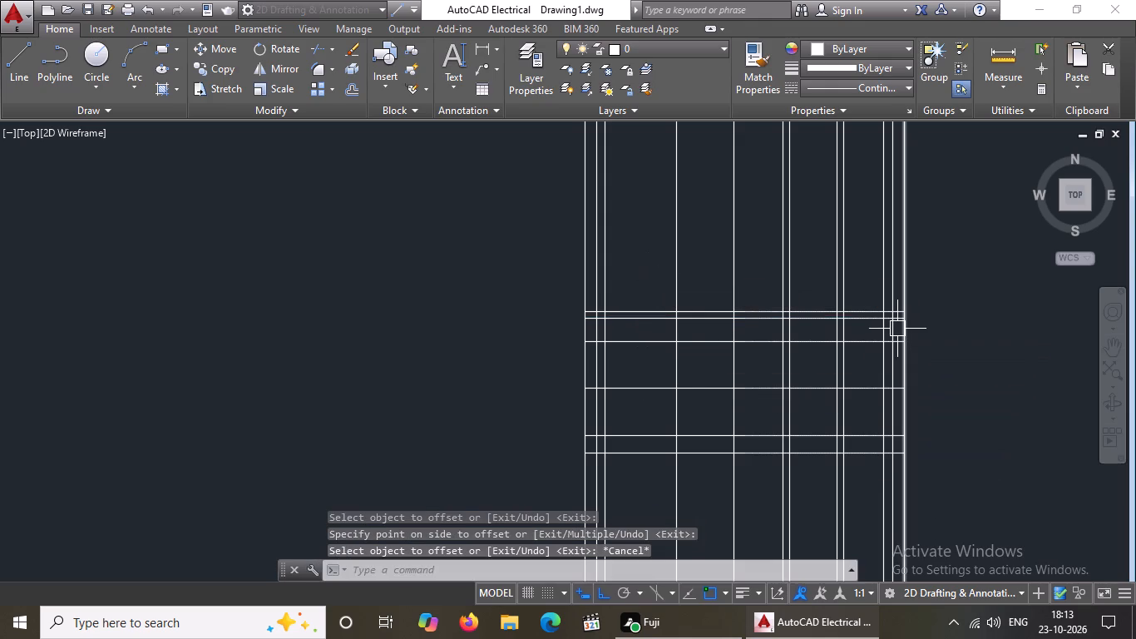
# Offset the topmost horizontal level line 3' upward.
pyautogui.press('o')
pyautogui.press('Return')
pyautogui.write("3'")
pyautogui.press('Return')
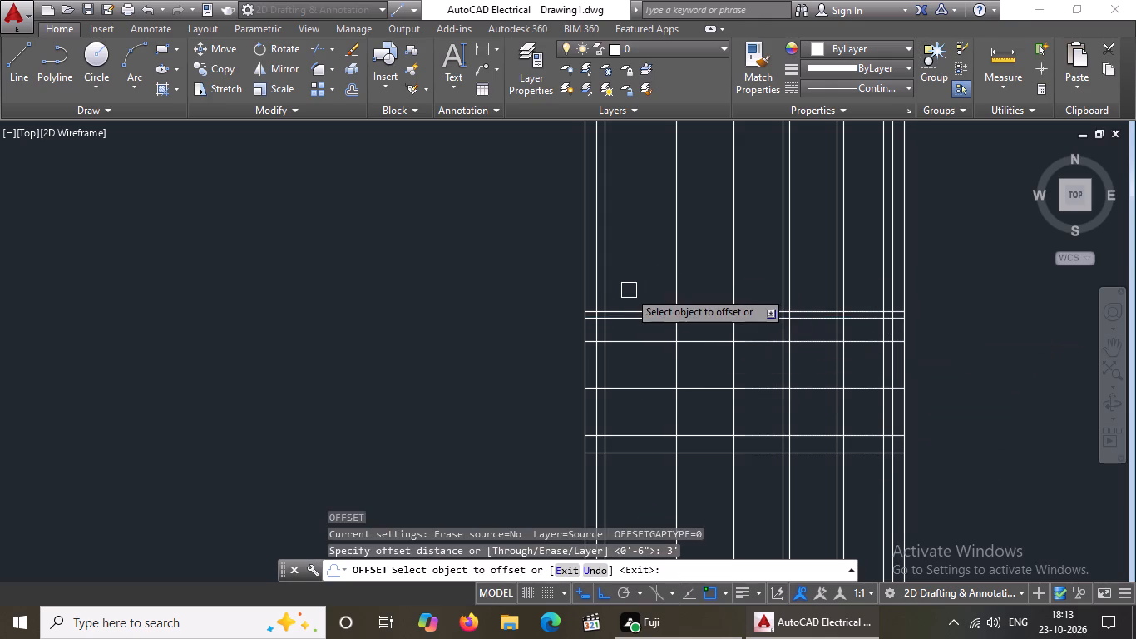
pyautogui.click(640, 288)
pyautogui.moveTo(646, 310); pyautogui.dragTo(646, 295)
pyautogui.click(641, 269)
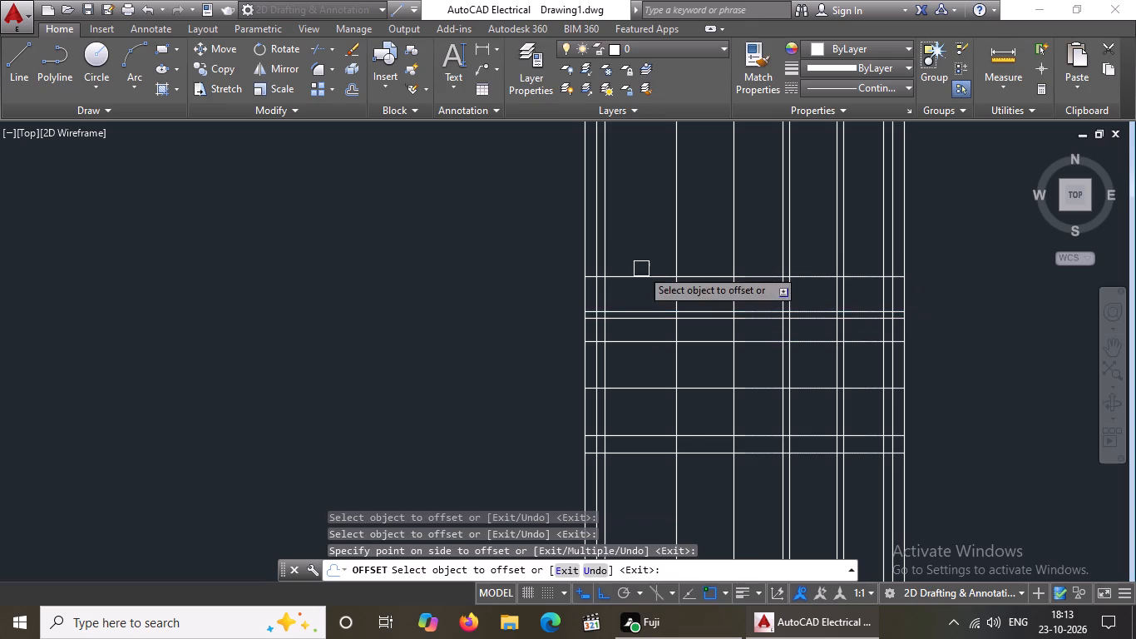
pyautogui.press('Escape')
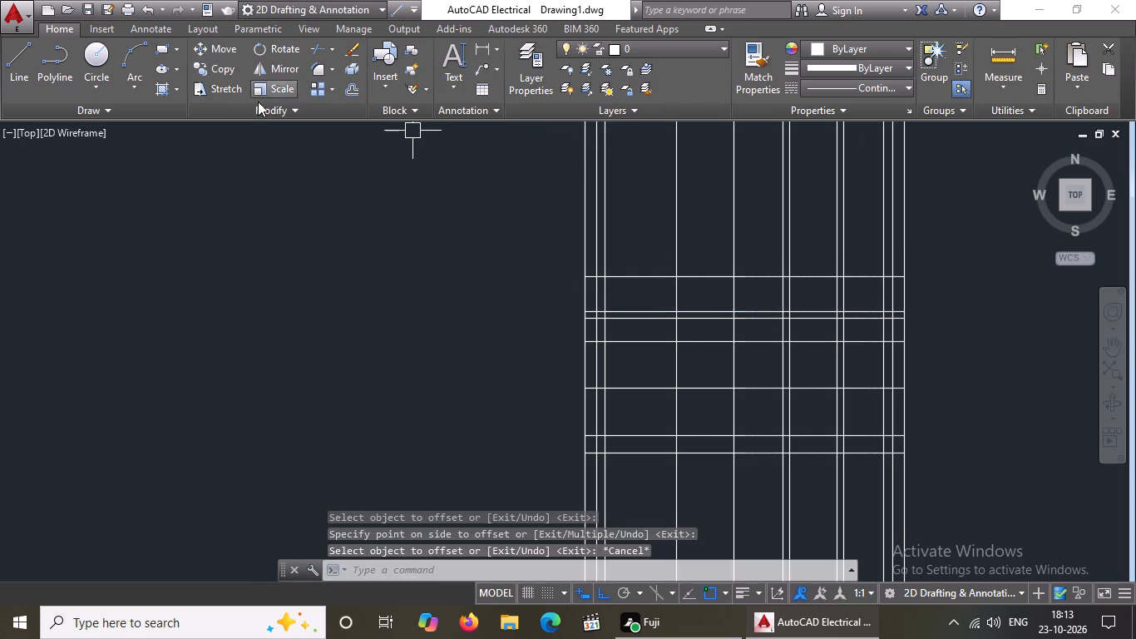
# Set the current object colour to Green for the elevation outlines.
pyautogui.scroll(-3, 720, 159)
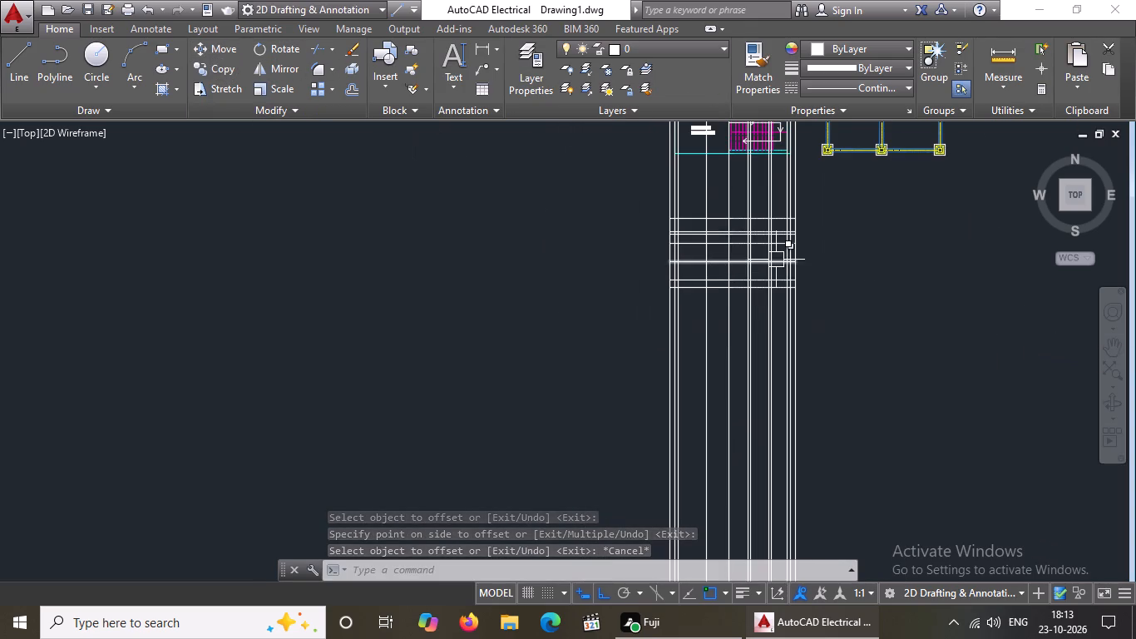
pyautogui.moveTo(773, 265); pyautogui.dragTo(739, 349, button='middle')
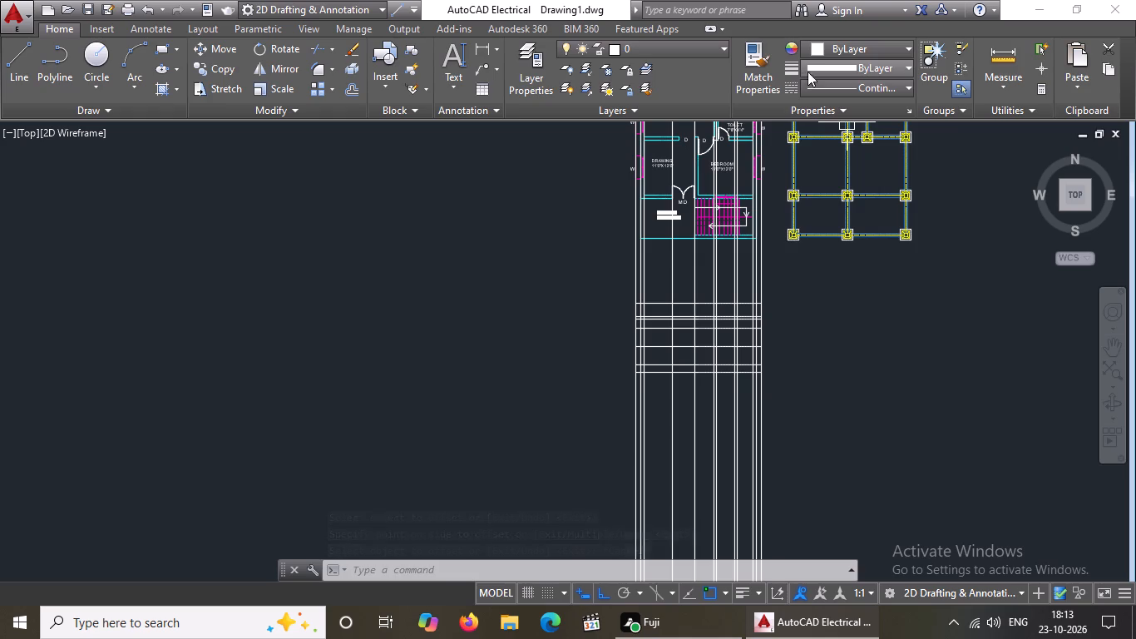
pyautogui.click(884, 46)
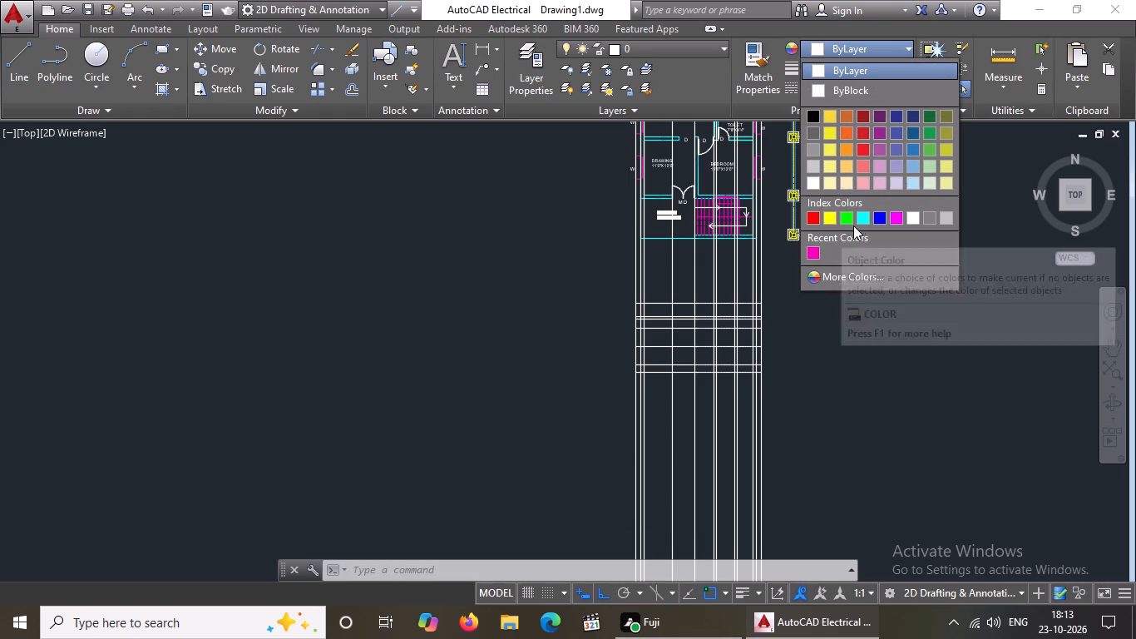
pyautogui.click(846, 221)
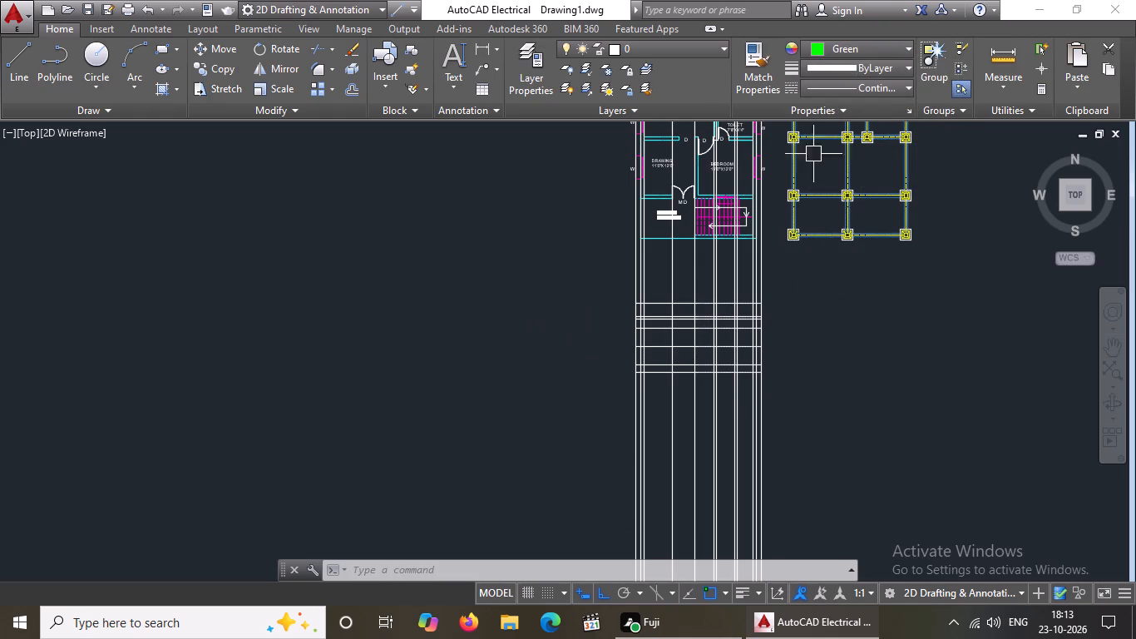
pyautogui.click(872, 40)
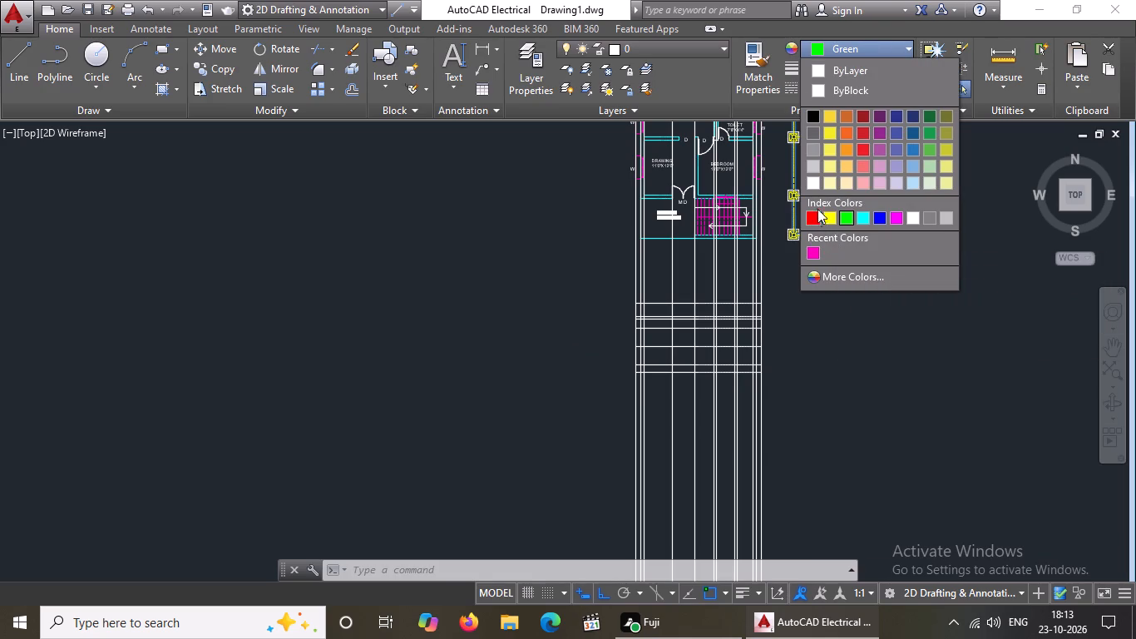
pyautogui.click(848, 218)
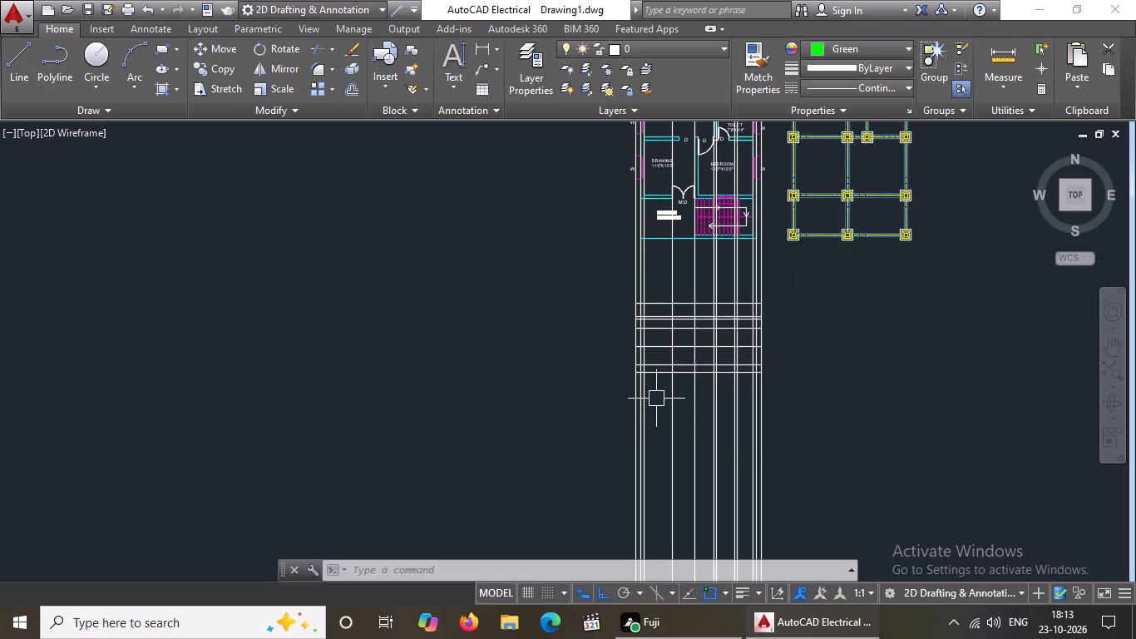
# Draw a full-width rectangle between the base line and the level line 1'6" above it, spanning the outermost vertical lines.
pyautogui.scroll(2, 620, 341)
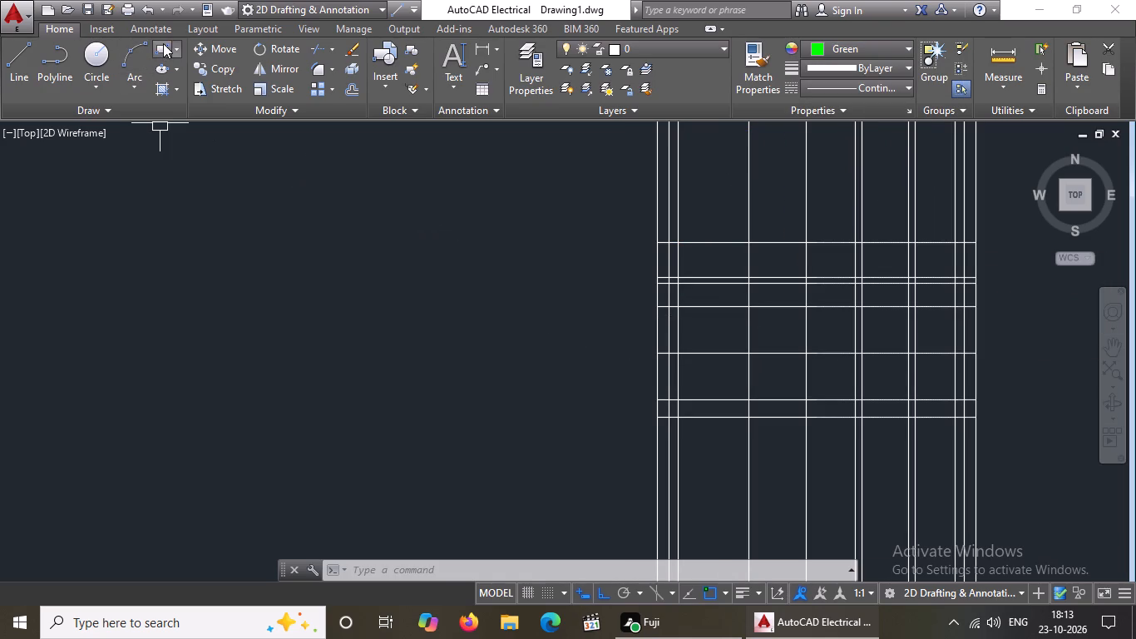
pyautogui.click(163, 43)
pyautogui.scroll(2, 675, 394)
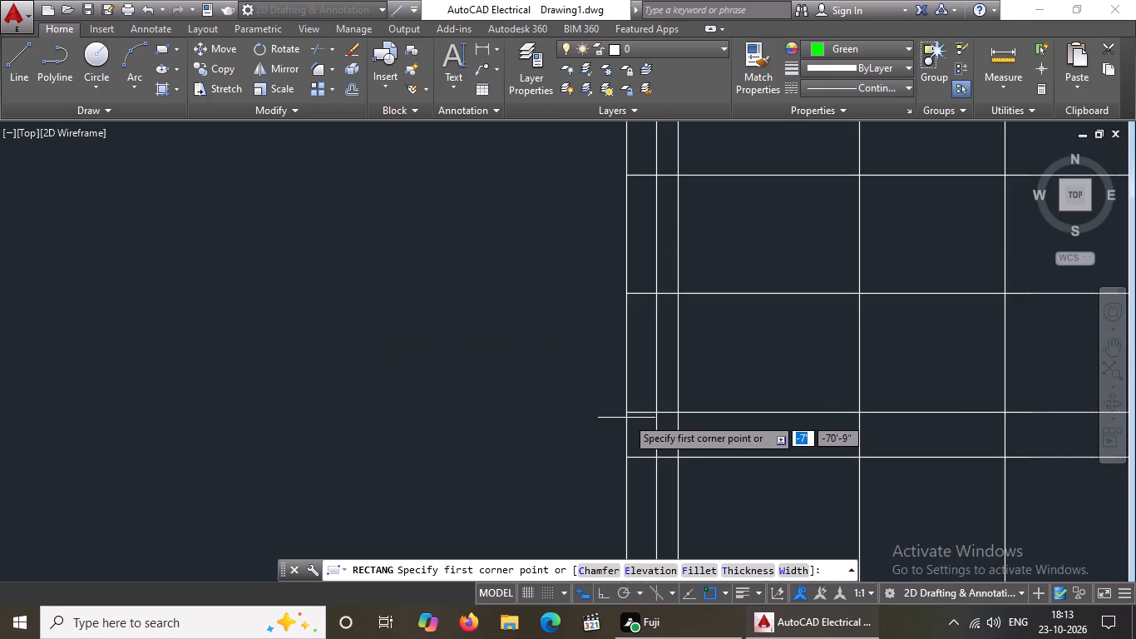
pyautogui.click(626, 413)
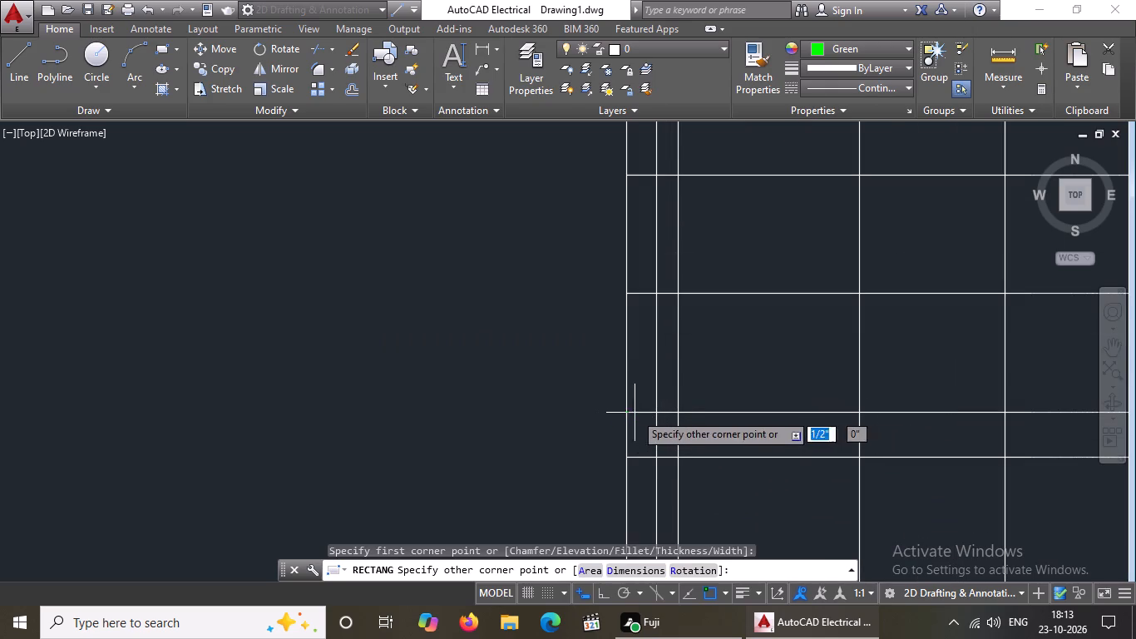
pyautogui.scroll(-2, 646, 416)
pyautogui.scroll(3, 962, 430)
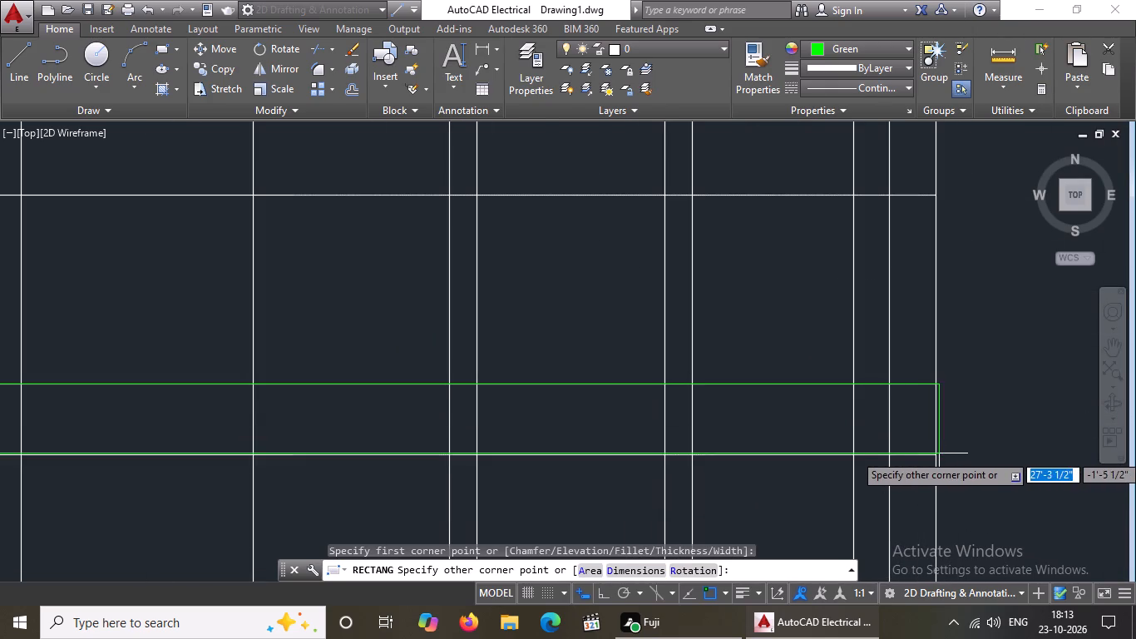
pyautogui.click(934, 454)
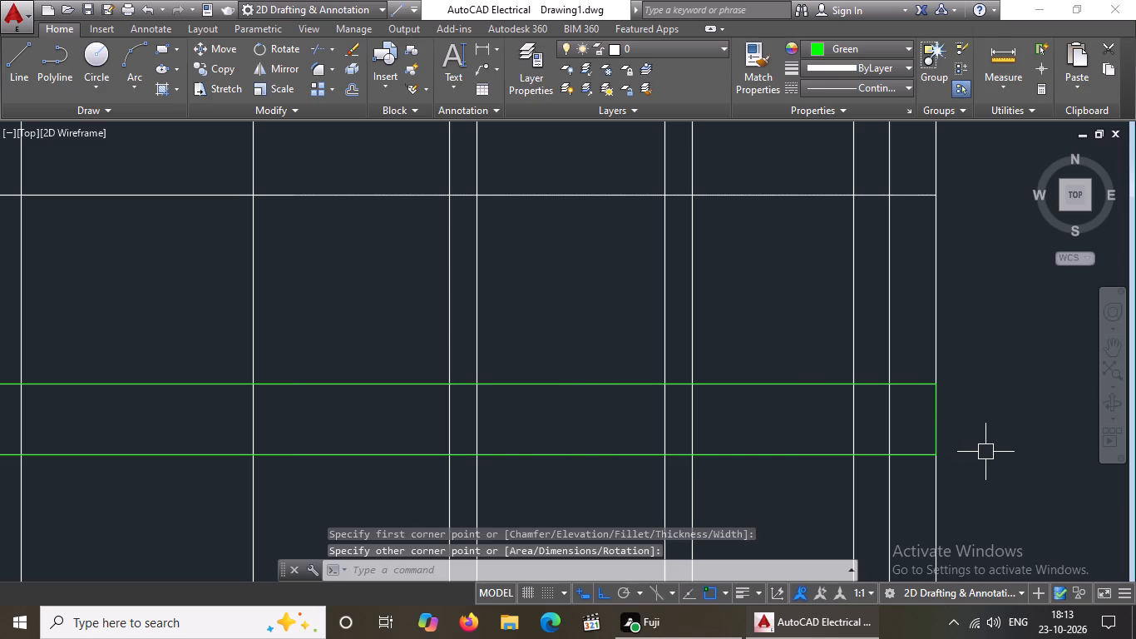
pyautogui.press('Escape')
# Draw a 27'-3" by 10' rectangle directly above the plinth rectangle, between the outermost vertical lines.
pyautogui.scroll(-3, 748, 223)
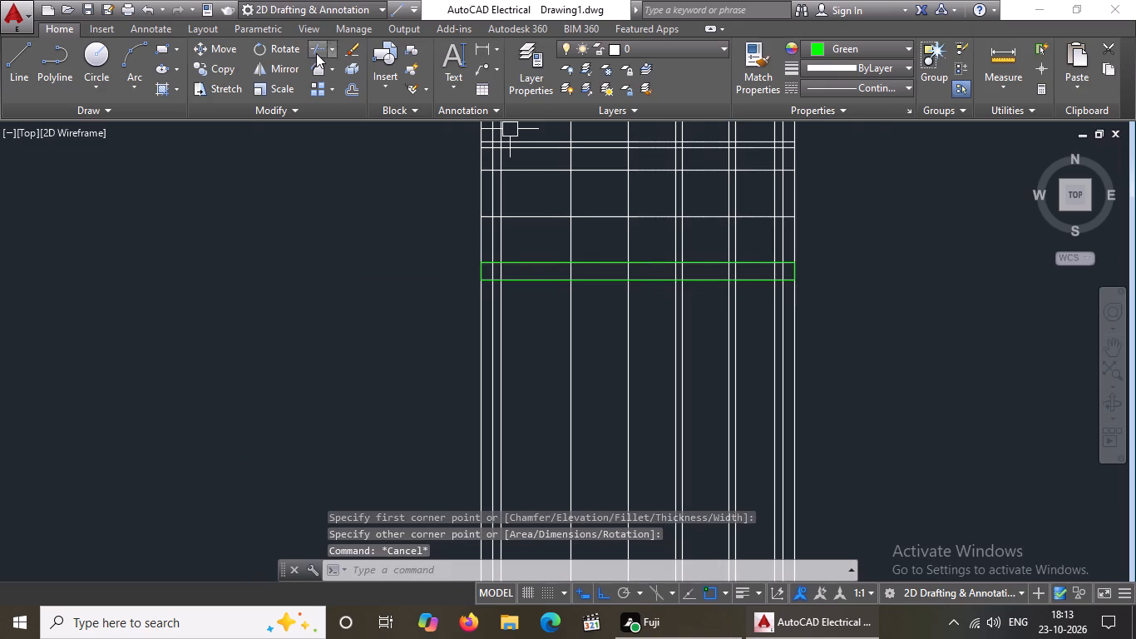
pyautogui.click(164, 47)
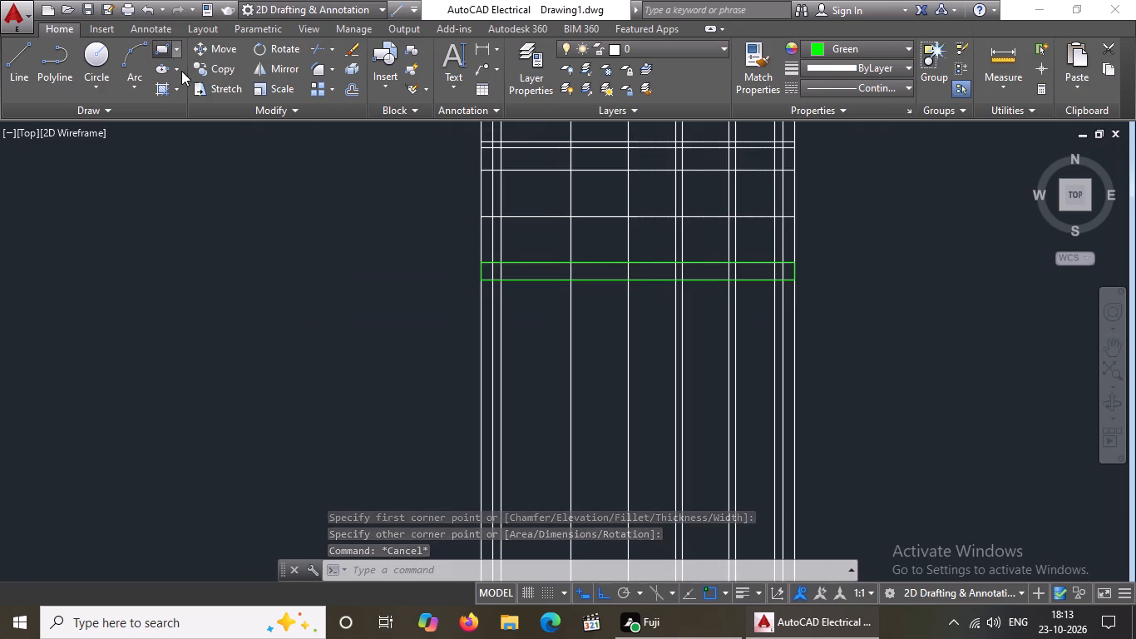
pyautogui.moveTo(549, 219); pyautogui.dragTo(506, 331, button='middle')
pyautogui.scroll(2, 462, 283)
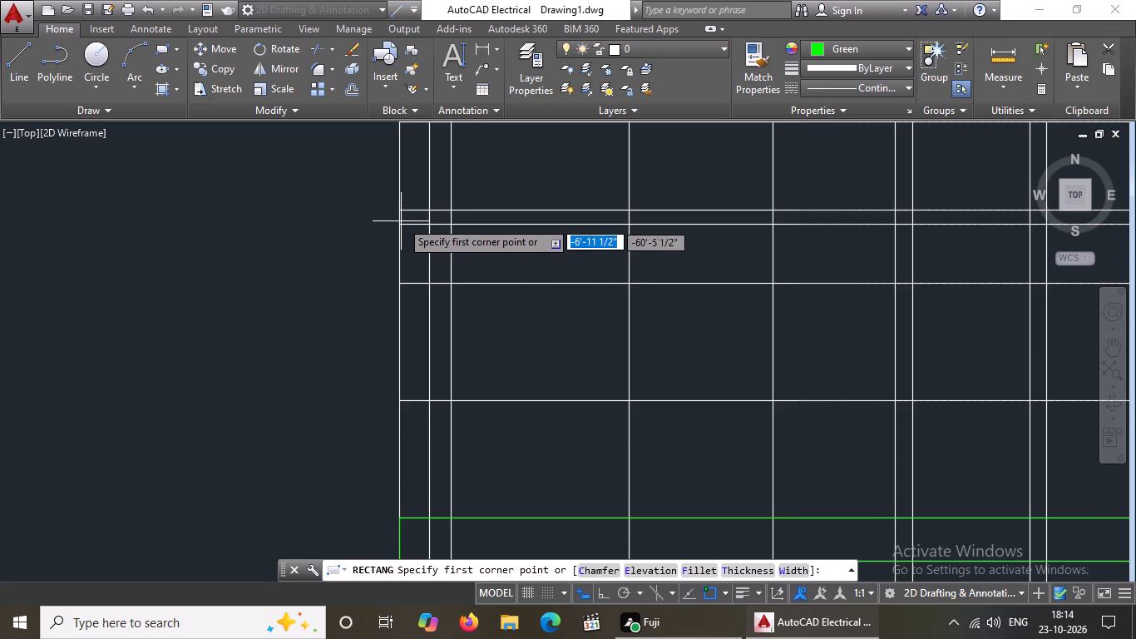
pyautogui.click(400, 225)
pyautogui.scroll(-5, 443, 250)
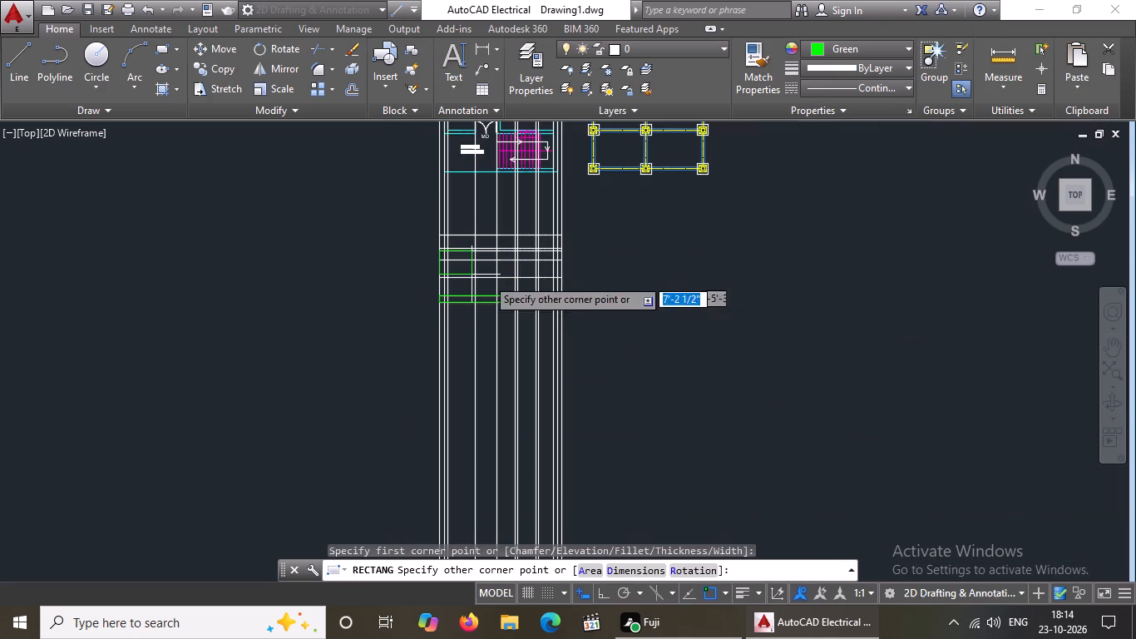
pyautogui.scroll(4, 546, 295)
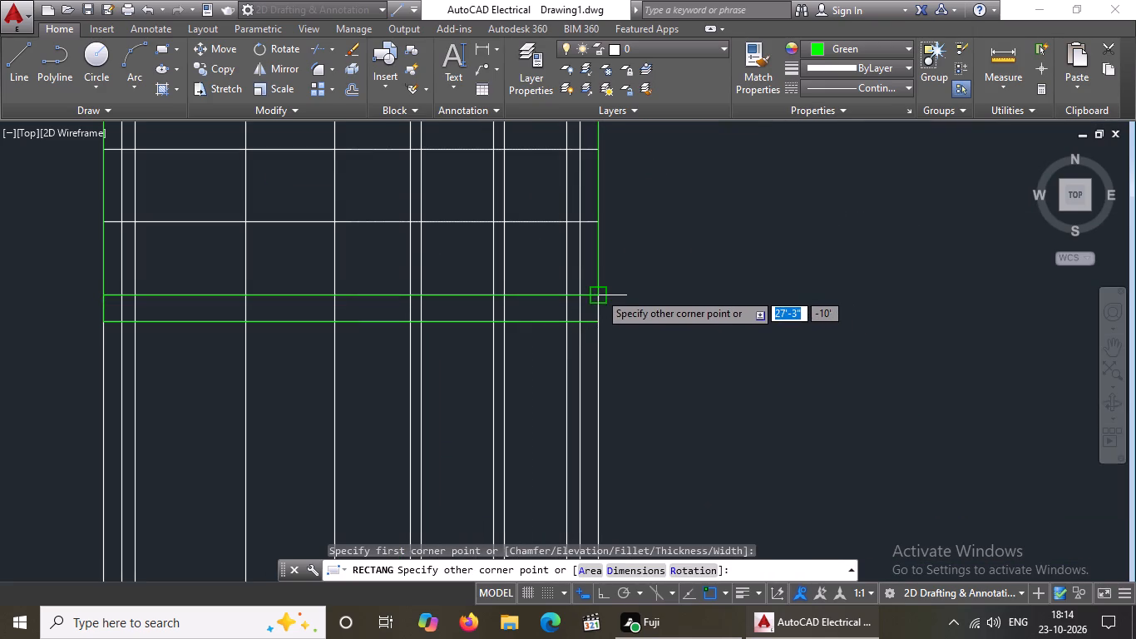
pyautogui.click(599, 292)
pyautogui.scroll(-2, 672, 303)
pyautogui.press('Escape')
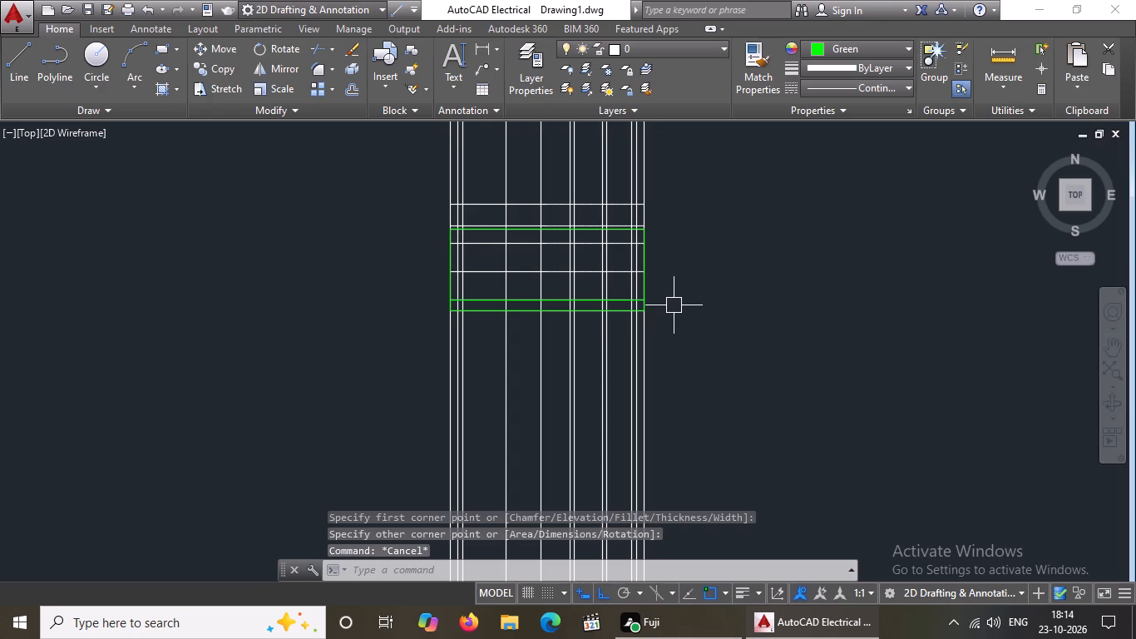
# Draw a full-width rectangle over the 6" band directly above the 10' wall rectangle.
pyautogui.click(162, 50)
pyautogui.moveTo(489, 232); pyautogui.dragTo(485, 262, button='middle')
pyautogui.scroll(3, 462, 257)
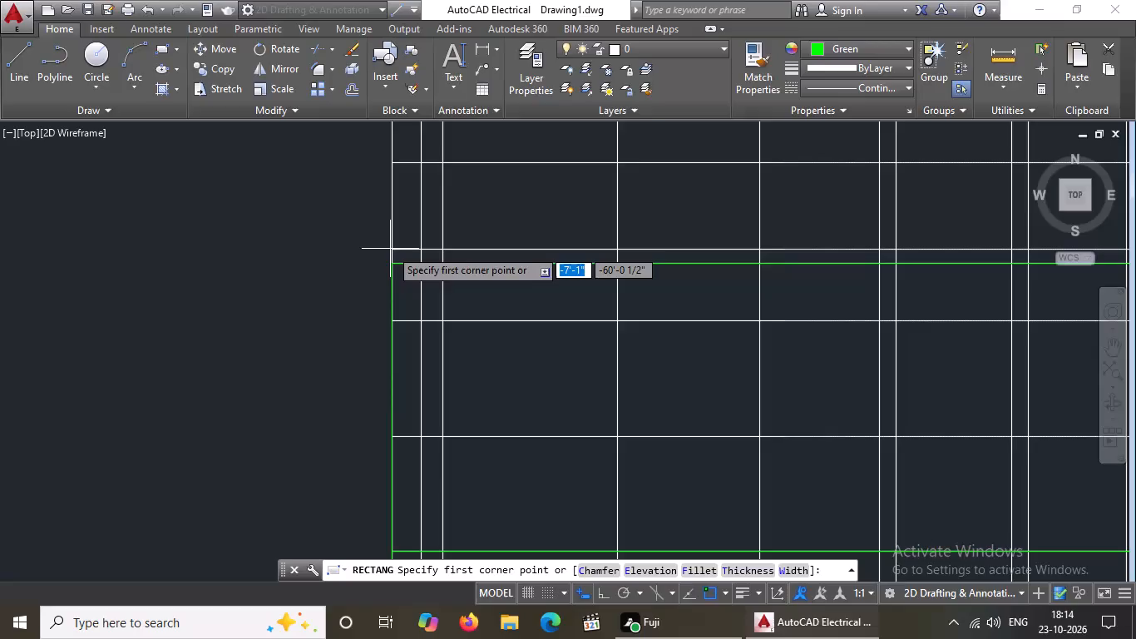
pyautogui.click(392, 249)
pyautogui.scroll(-2, 422, 248)
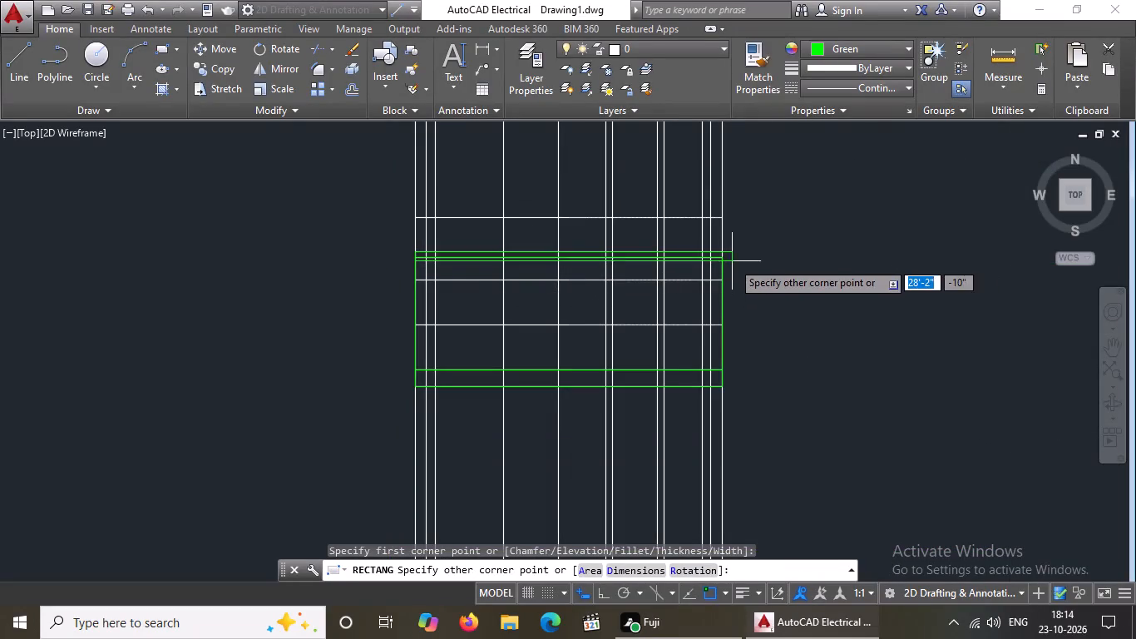
pyautogui.scroll(3, 732, 261)
pyautogui.moveTo(686, 241); pyautogui.dragTo(709, 241)
pyautogui.scroll(-3, 801, 245)
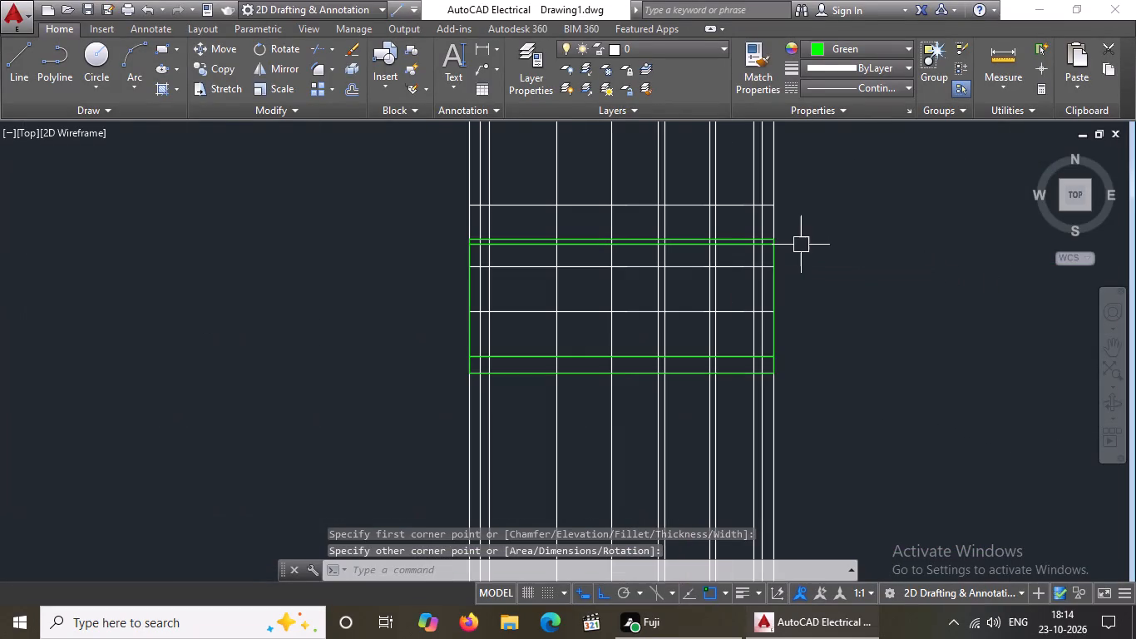
pyautogui.press('Escape')
# Draw a 27'-3" by 3' rectangle from the topmost level line down to the top of the 6" band.
pyautogui.click(162, 50)
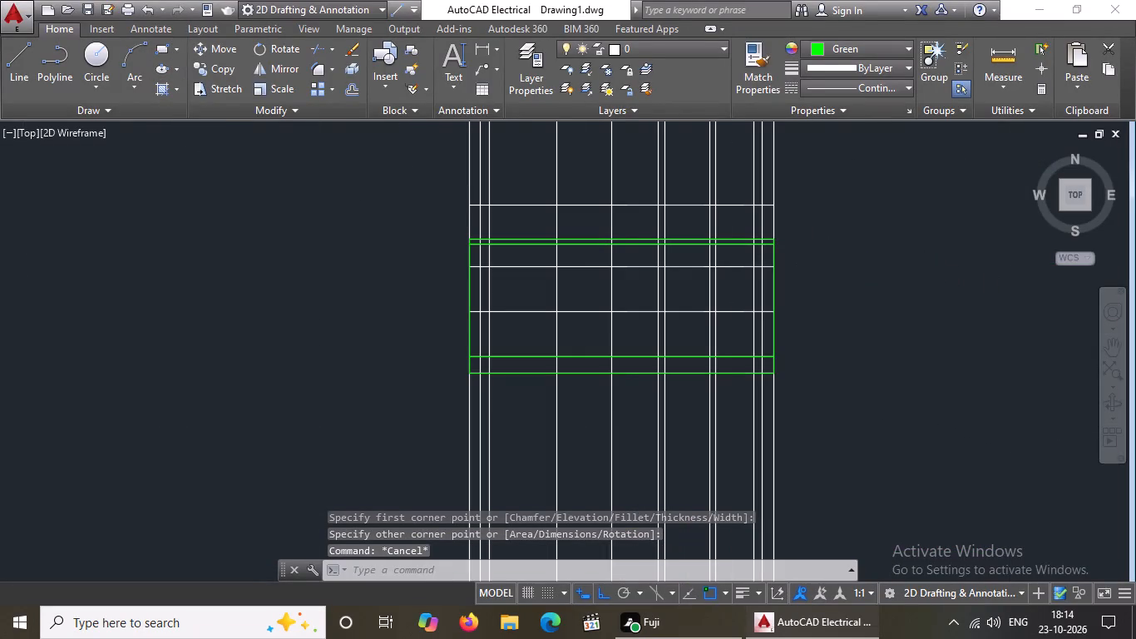
pyautogui.scroll(2, 493, 211)
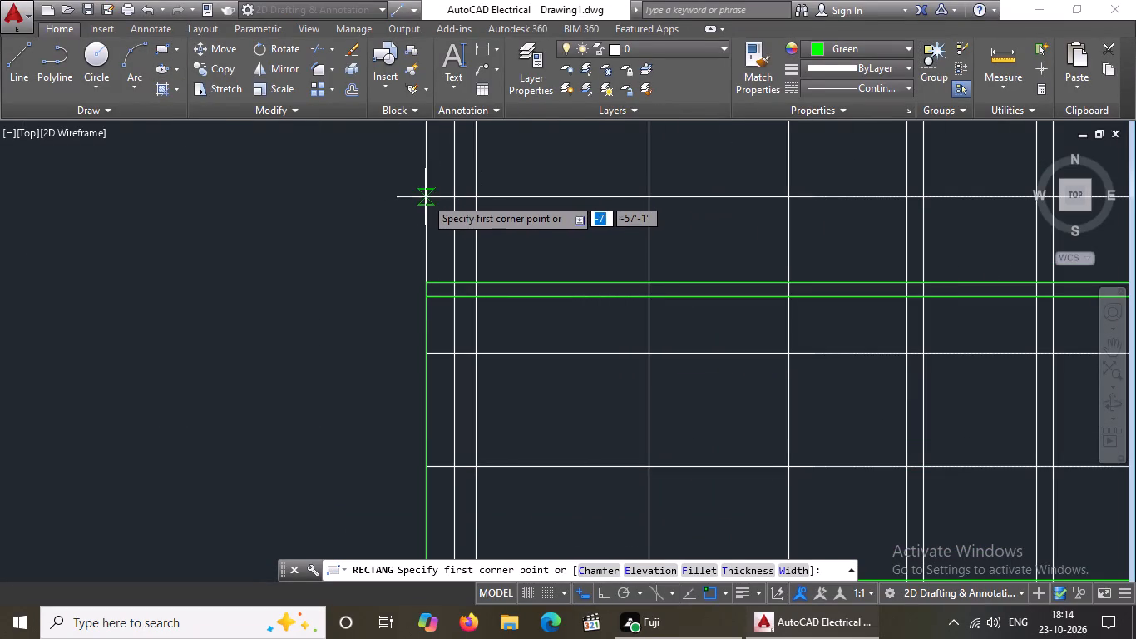
pyautogui.click(426, 194)
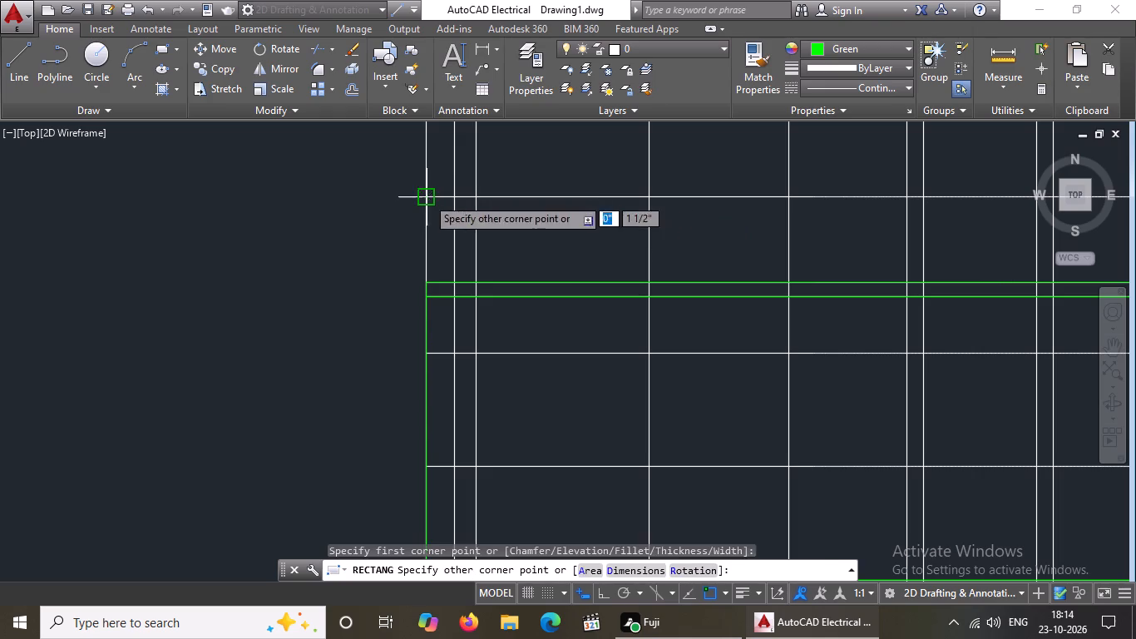
pyautogui.scroll(-2, 475, 226)
pyautogui.scroll(3, 742, 261)
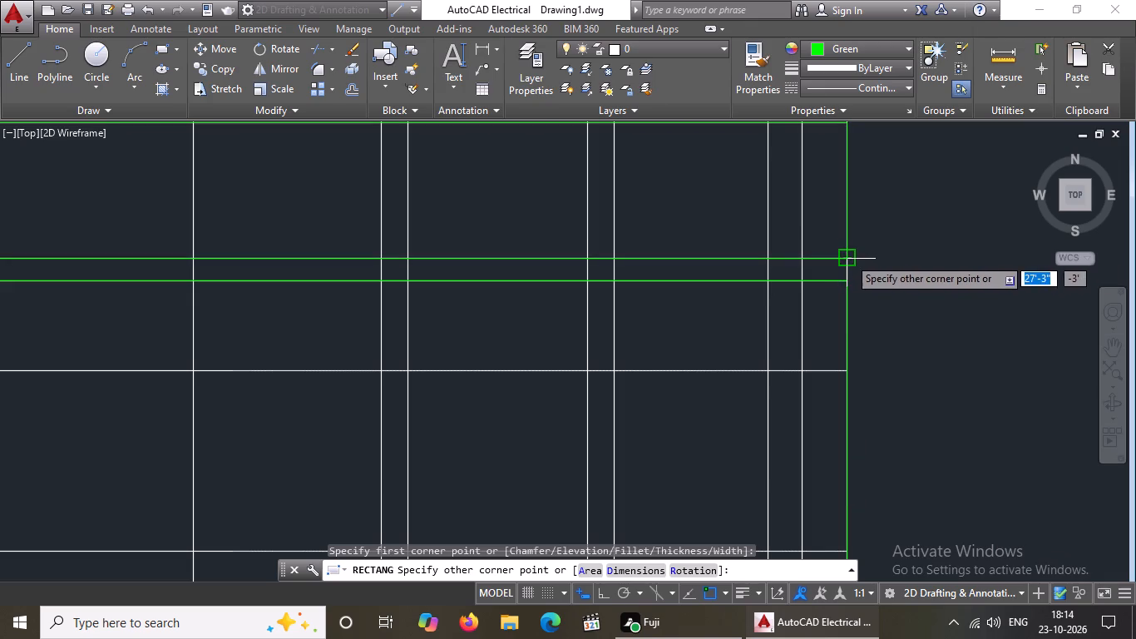
pyautogui.click(849, 256)
pyautogui.scroll(-3, 918, 260)
pyautogui.press('Escape')
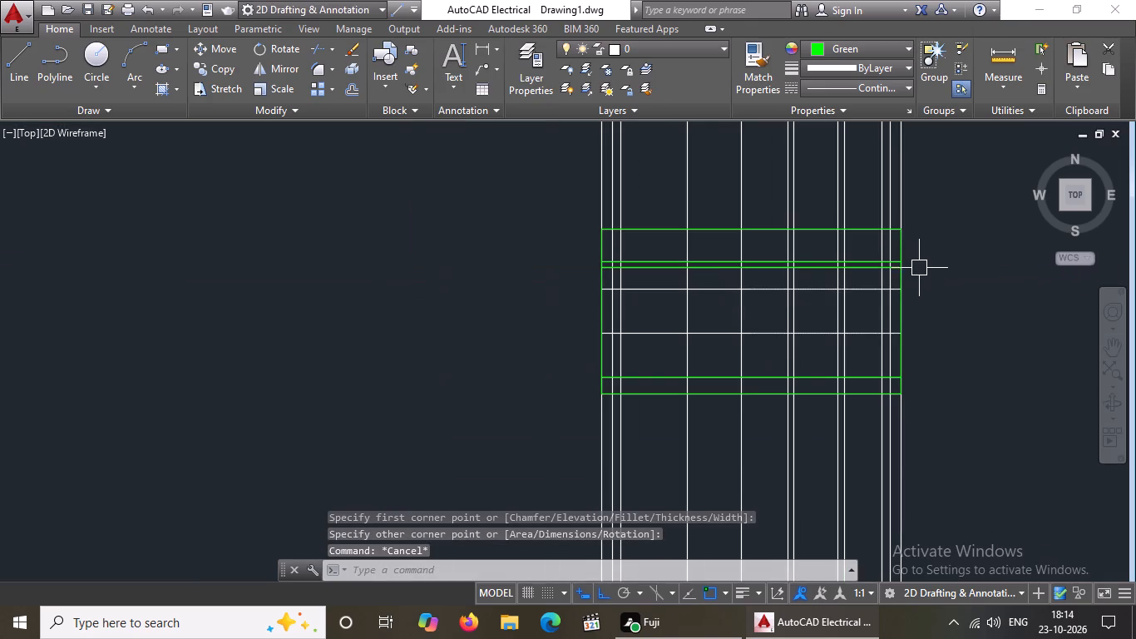
# Draw a 3' vertical line inside the top rectangle, along the second vertical construction line from its left edge.
pyautogui.click(14, 62)
pyautogui.scroll(2, 635, 222)
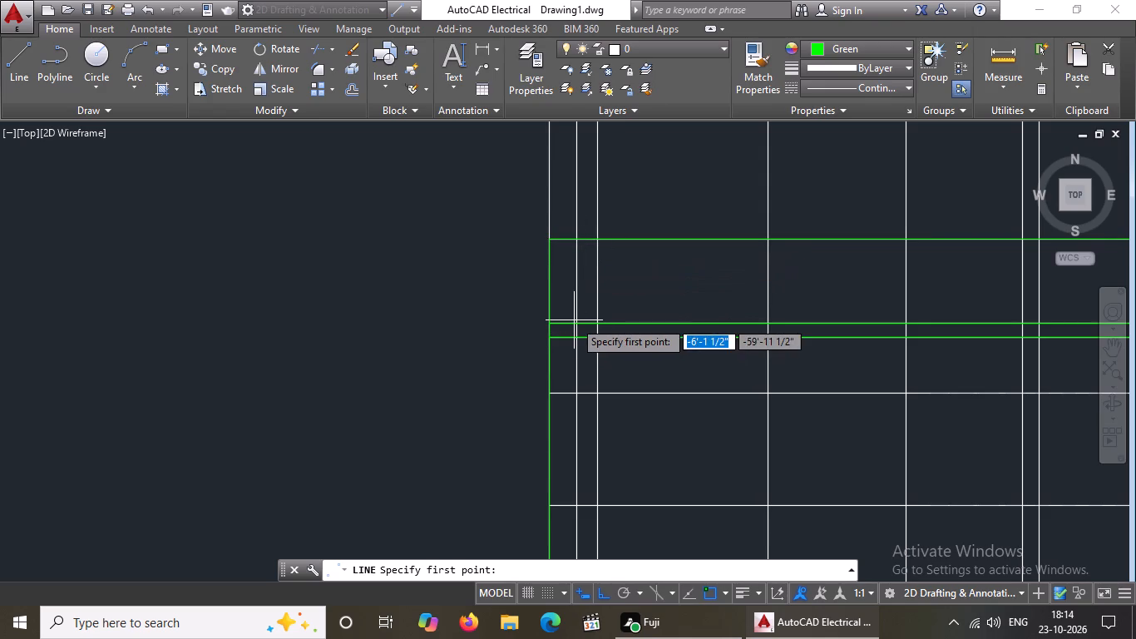
pyautogui.scroll(3, 578, 321)
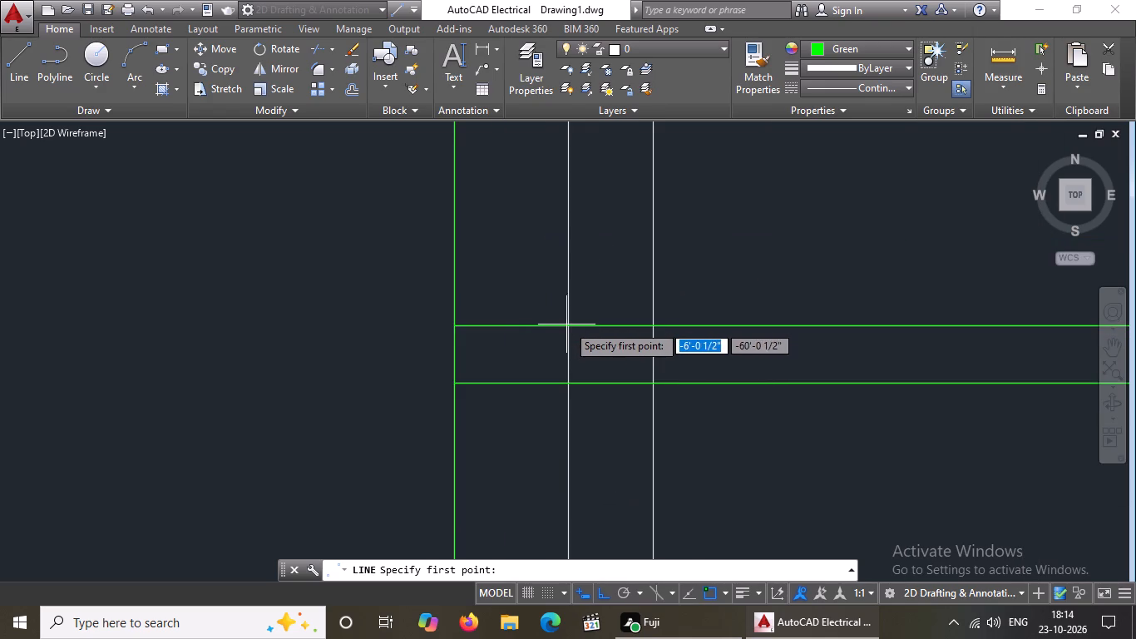
pyautogui.click(568, 324)
pyautogui.moveTo(573, 267); pyautogui.dragTo(573, 369, button='middle')
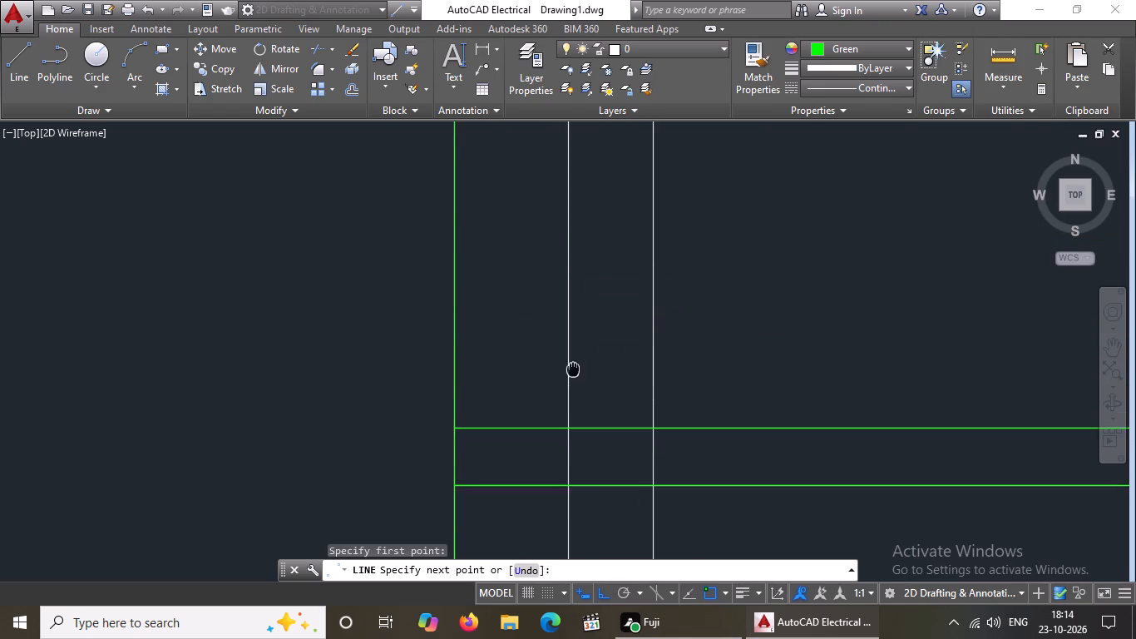
pyautogui.moveTo(573, 369); pyautogui.dragTo(572, 369, button='middle')
pyautogui.scroll(-3, 544, 246)
pyautogui.scroll(3, 556, 208)
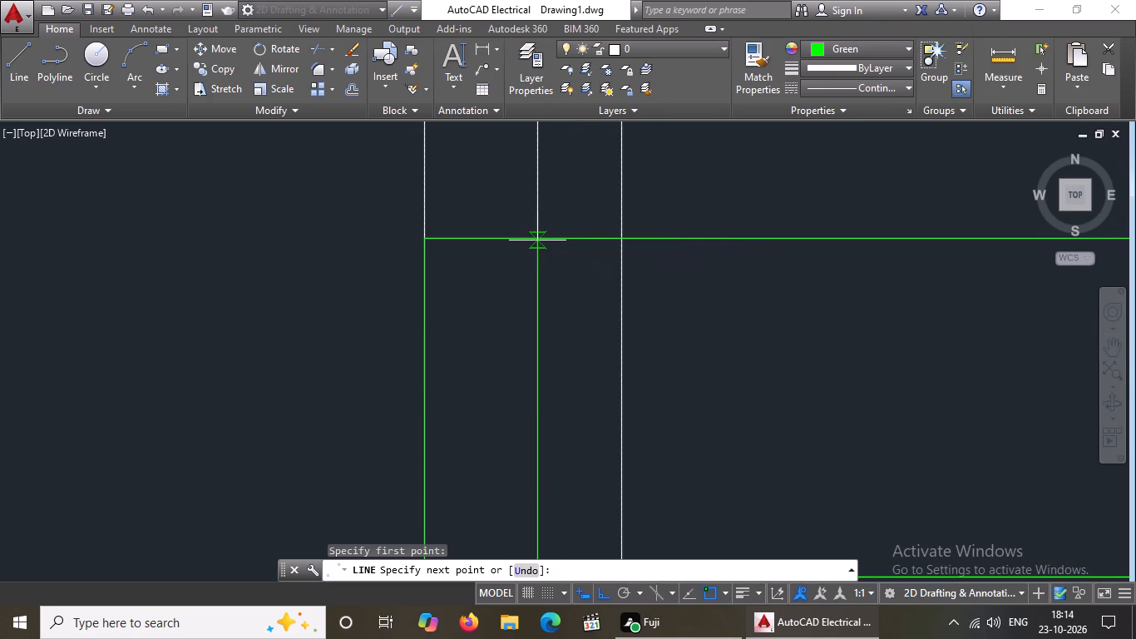
pyautogui.scroll(2, 537, 235)
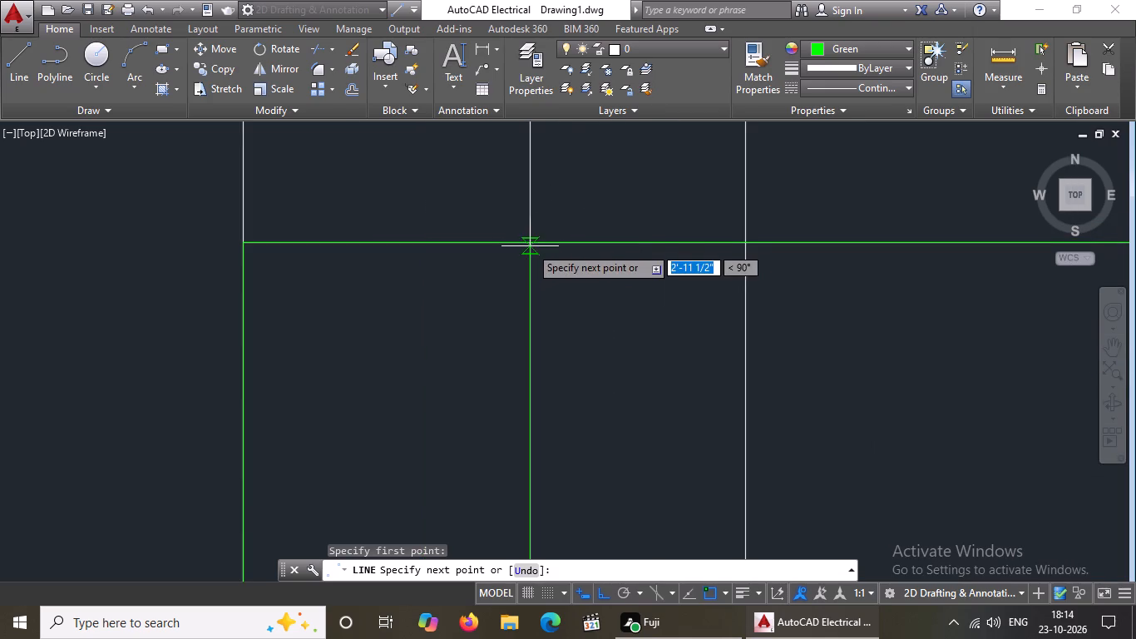
pyautogui.click(529, 243)
pyautogui.press('Escape')
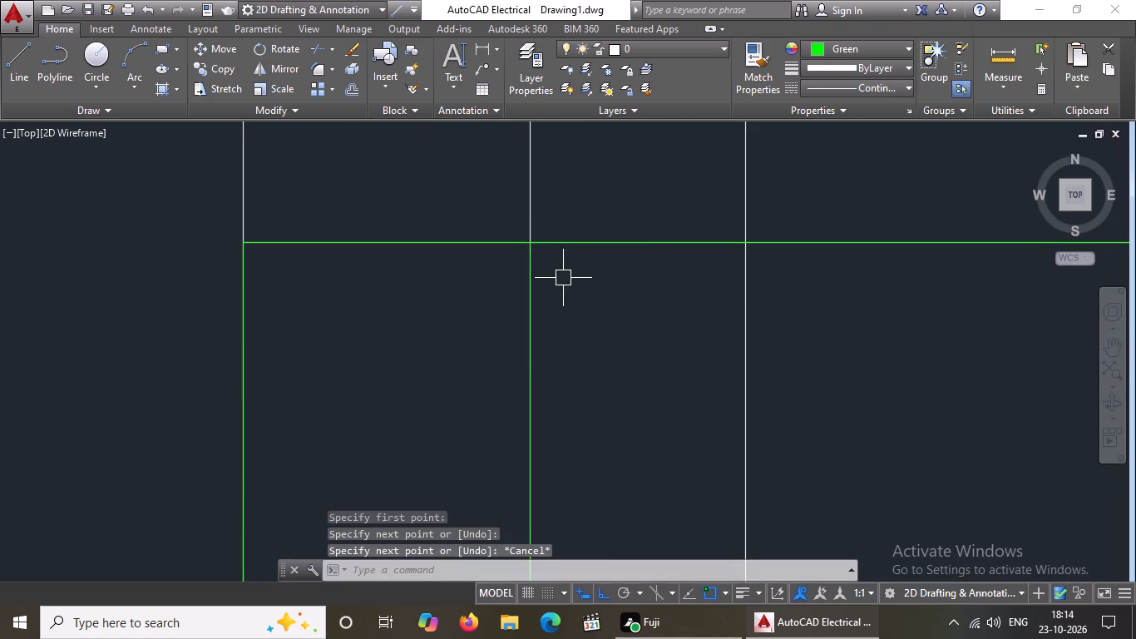
pyautogui.scroll(-7, 563, 277)
pyautogui.scroll(-2, 788, 321)
pyautogui.scroll(4, 882, 330)
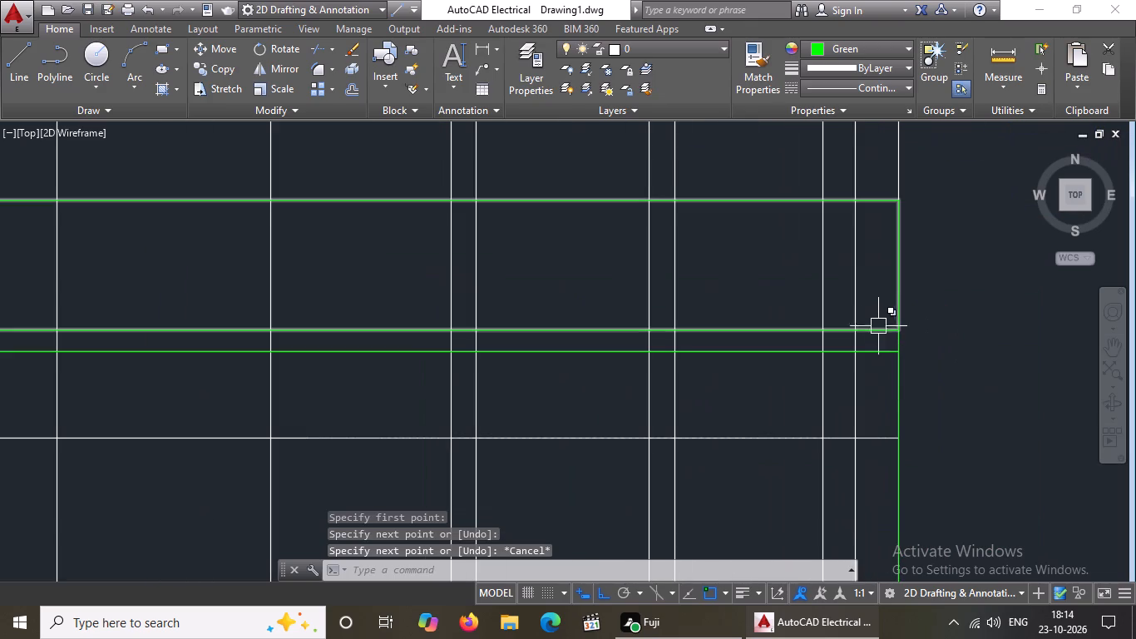
# Draw a 3' vertical line inside the top rectangle, along the second vertical construction line from its right edge.
pyautogui.press('l')
pyautogui.press('Return')
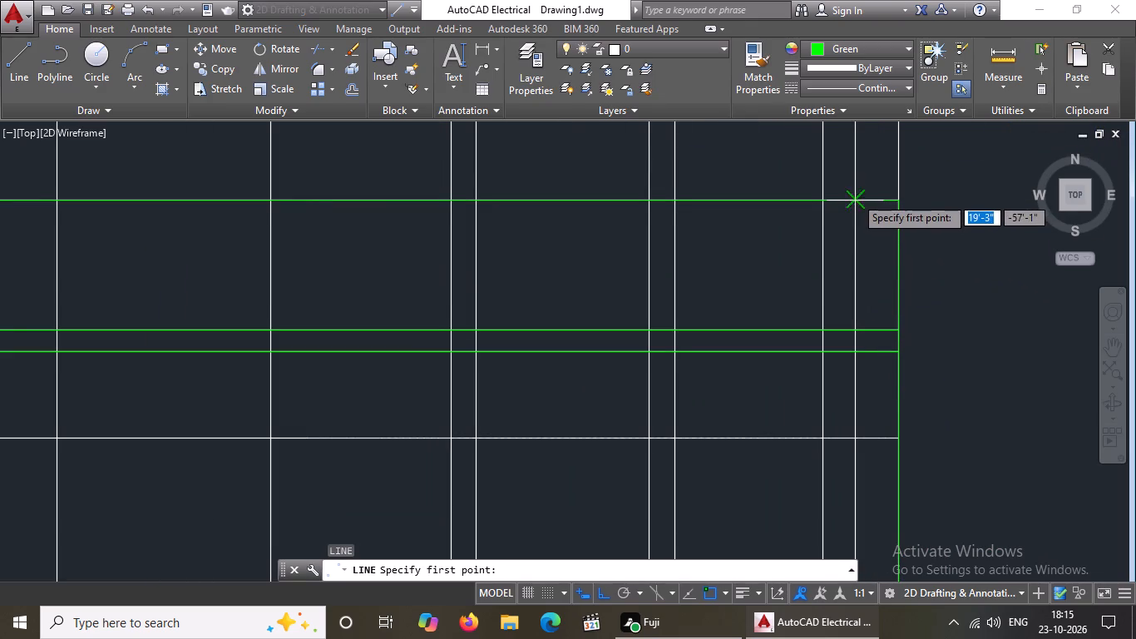
pyautogui.moveTo(852, 202); pyautogui.dragTo(852, 211)
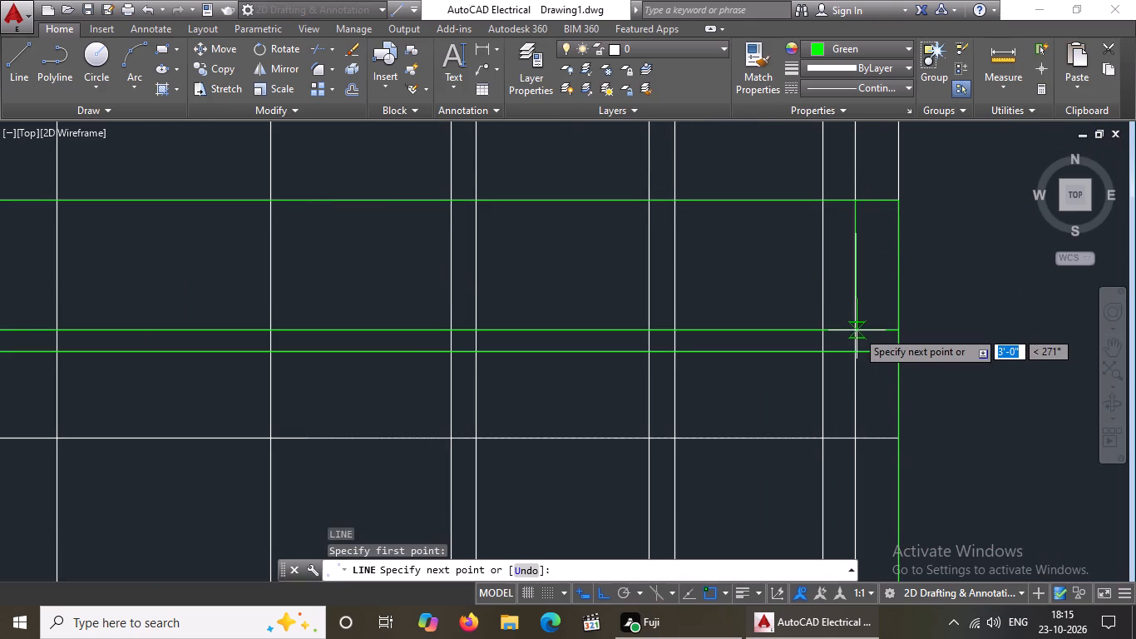
pyautogui.click(855, 330)
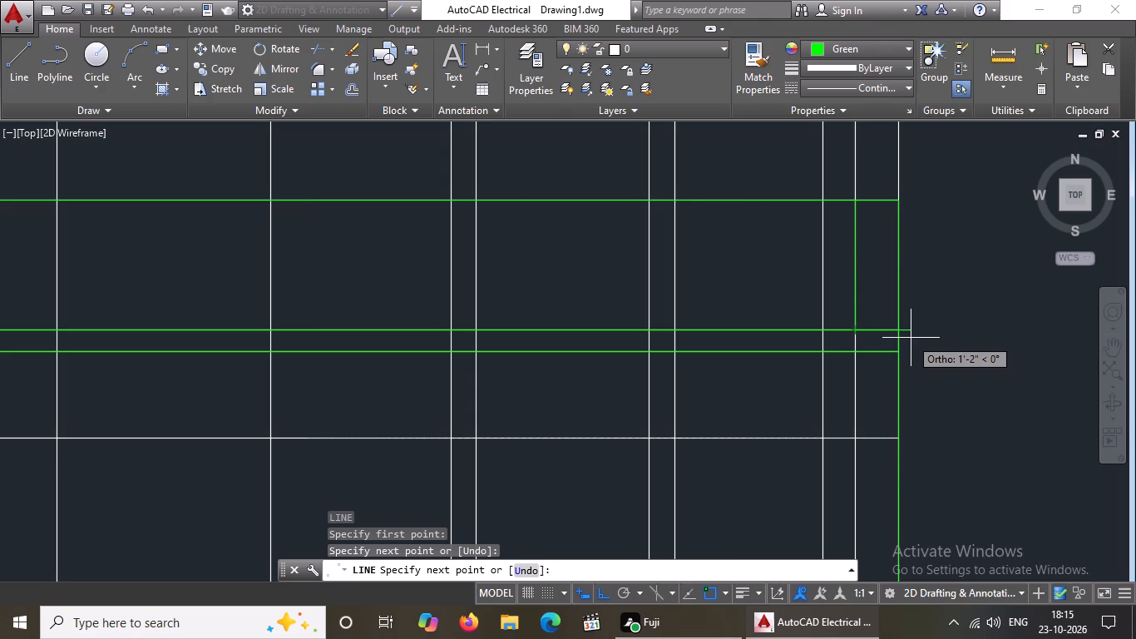
pyautogui.press('Escape')
# Draw the door rectangle, about 5' wide by 8' high, from the upper opening level line down to the plinth top.
pyautogui.scroll(-4, 644, 312)
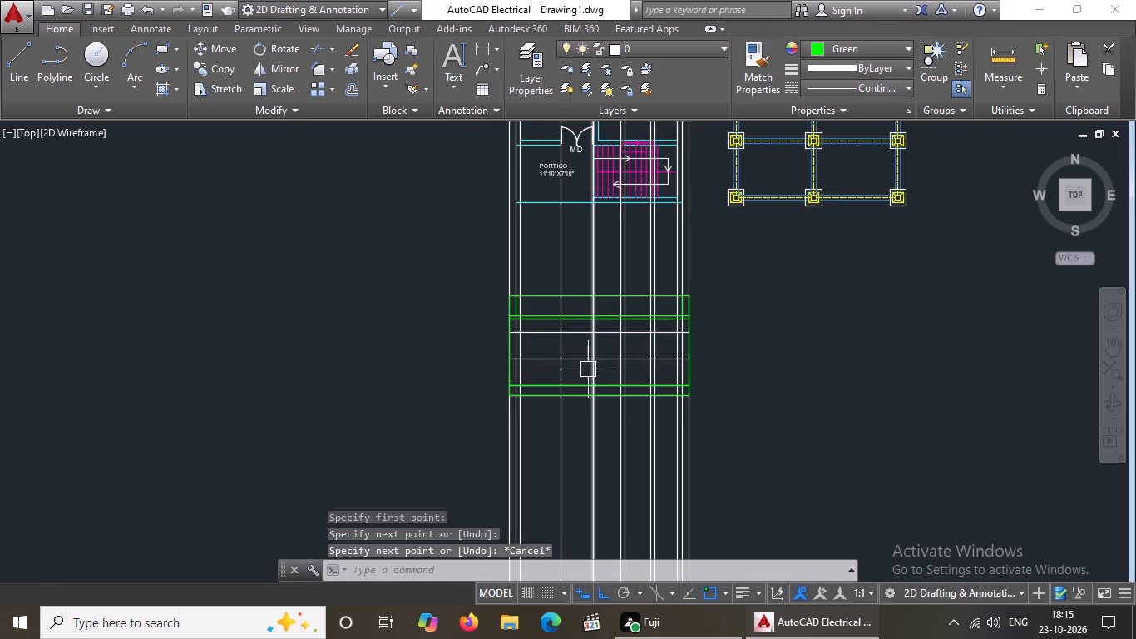
pyautogui.scroll(3, 587, 369)
pyautogui.scroll(-4, 585, 349)
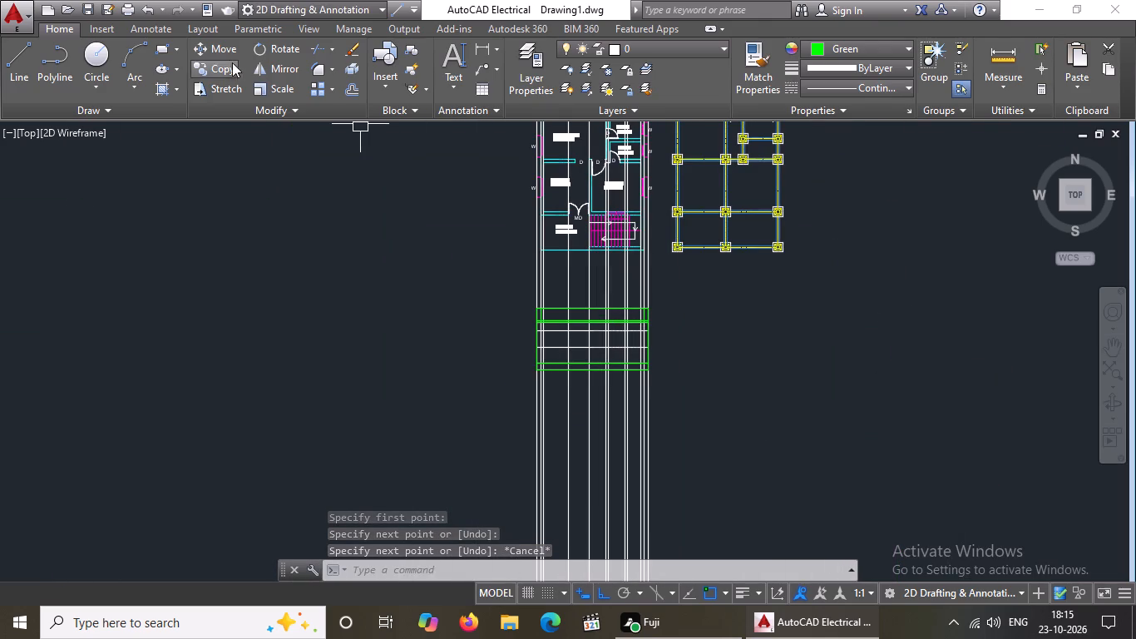
pyautogui.click(159, 47)
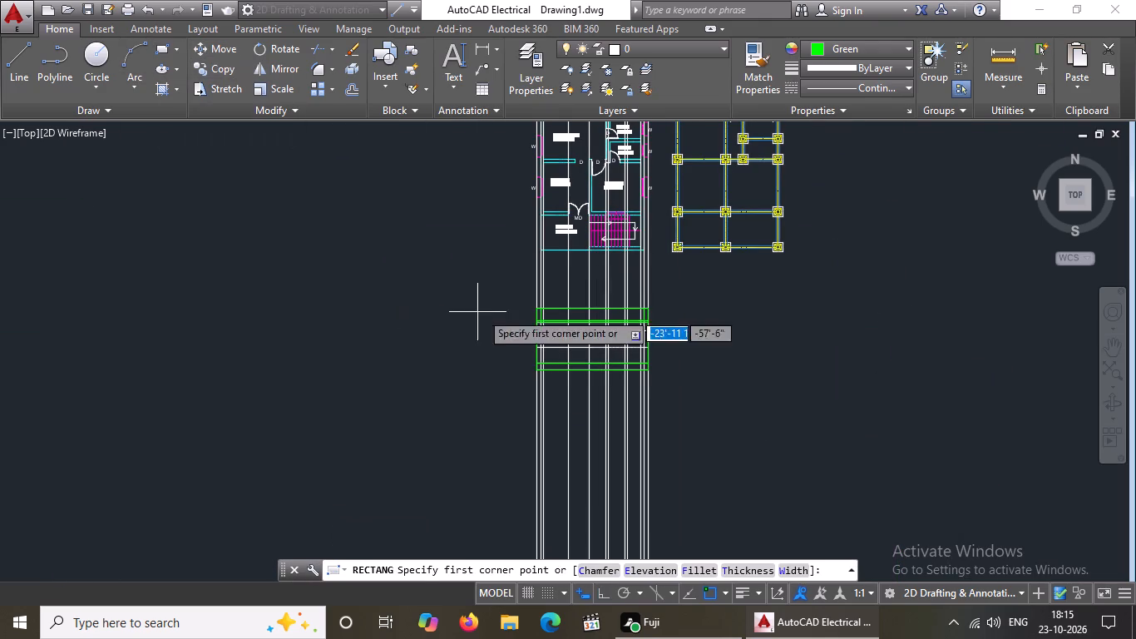
pyautogui.scroll(3, 598, 352)
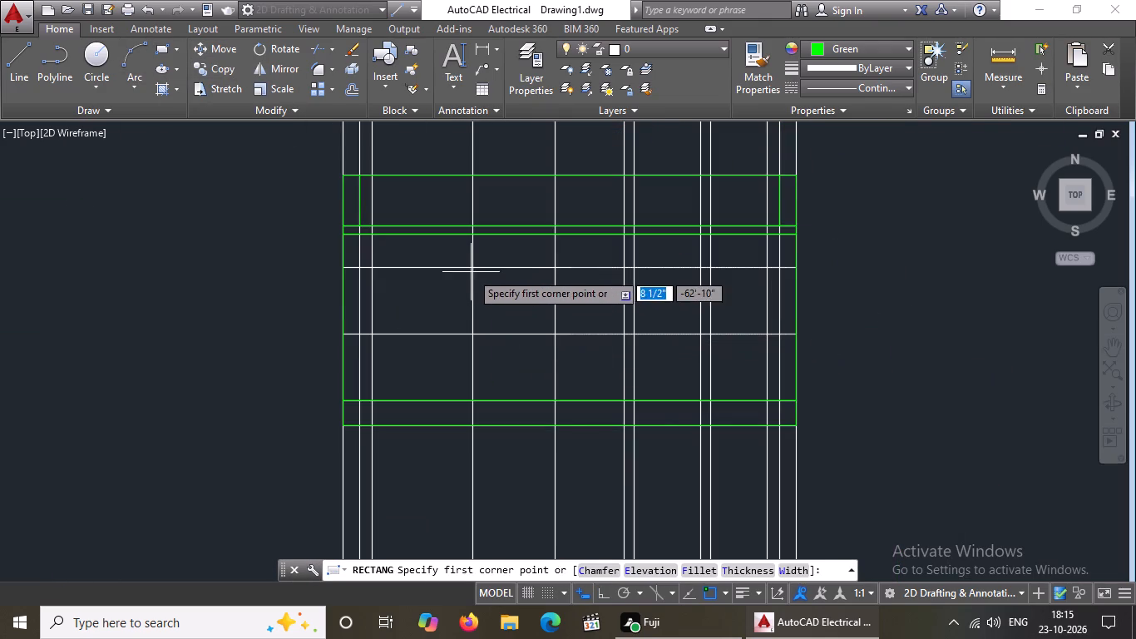
pyautogui.click(473, 265)
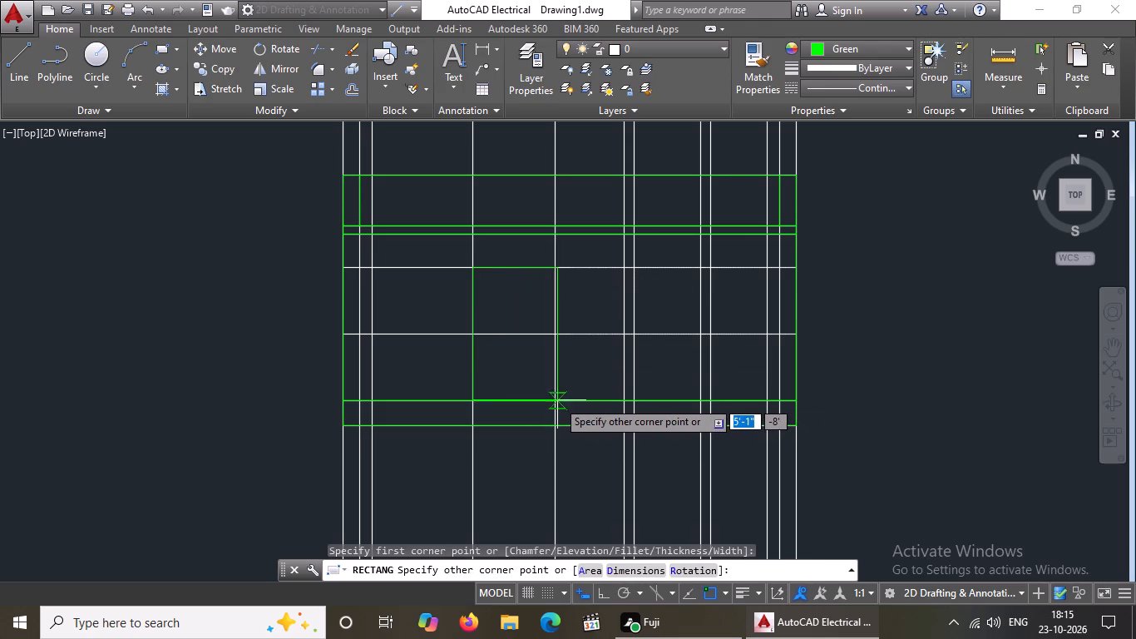
pyautogui.click(556, 402)
pyautogui.press('Escape')
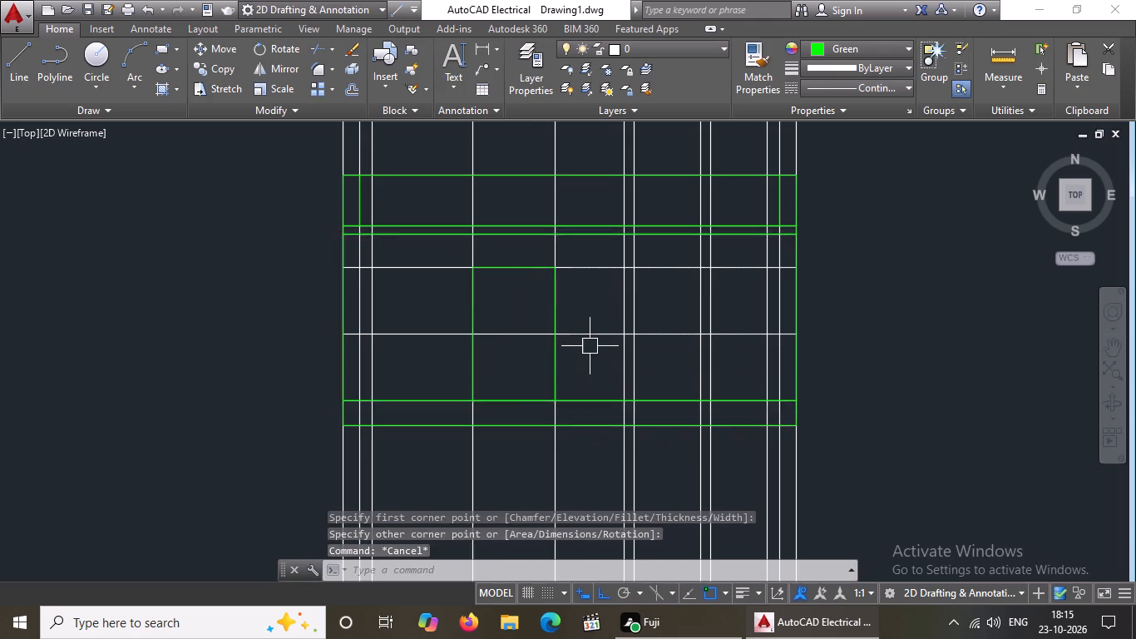
# Draw the window rectangle to the right of the door, about 4' by 4', between the two opening level lines.
pyautogui.scroll(-2, 591, 348)
pyautogui.click(161, 45)
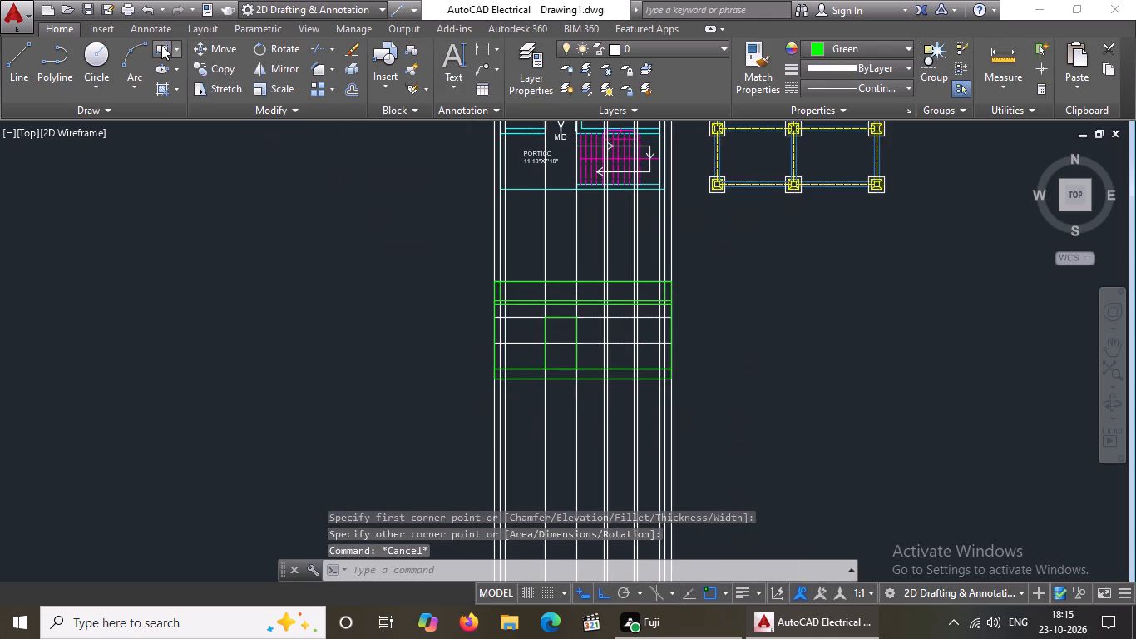
pyautogui.scroll(2, 609, 345)
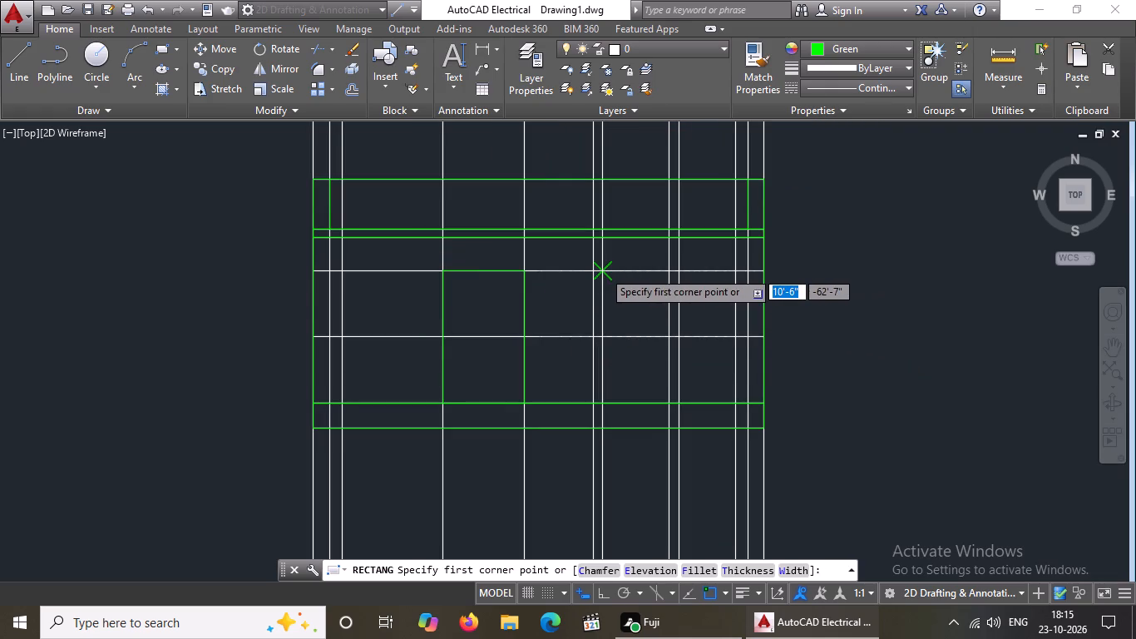
pyautogui.click(603, 270)
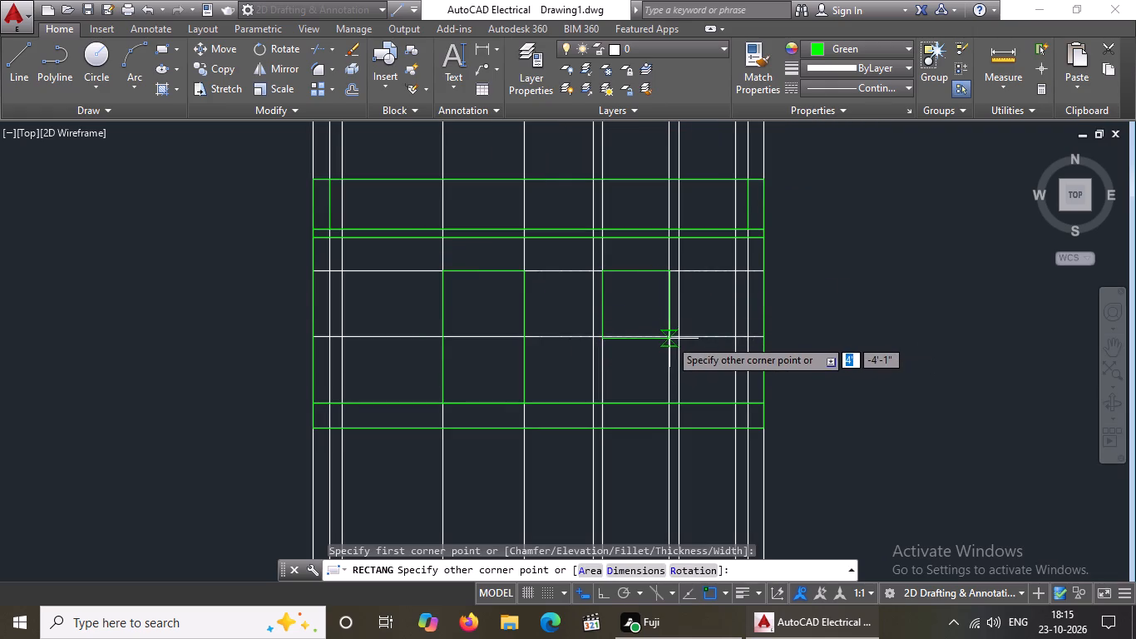
pyautogui.click(669, 337)
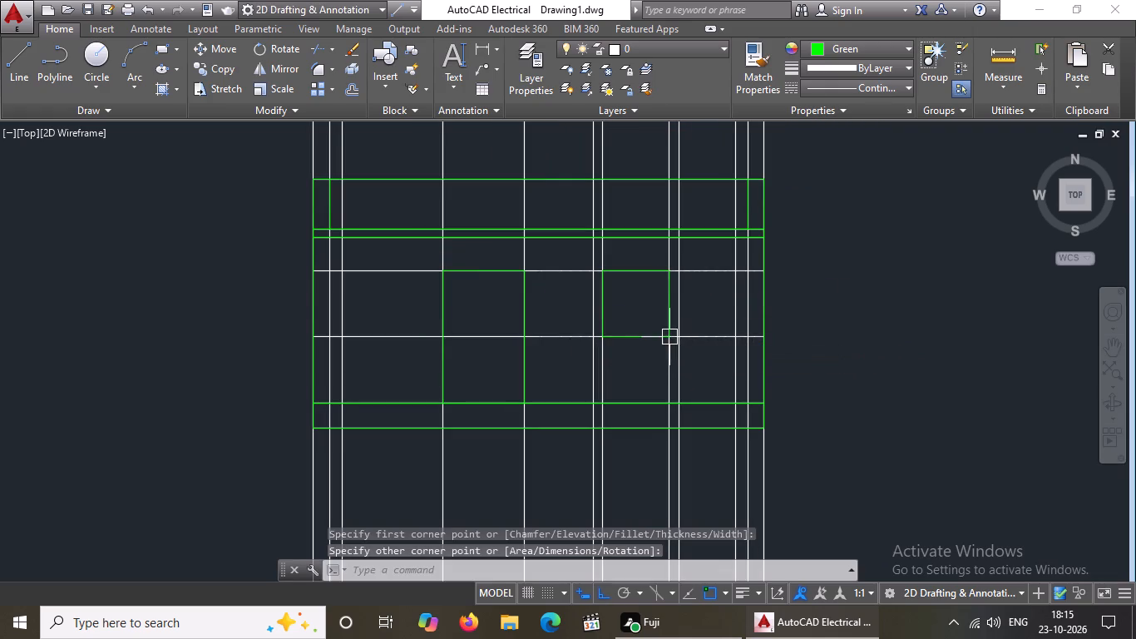
pyautogui.press('Escape')
# Erase the seven vertical construction lines to the right of the door, from the elevation's right edge to beside the window.
pyautogui.moveTo(684, 319); pyautogui.dragTo(664, 365, button='middle')
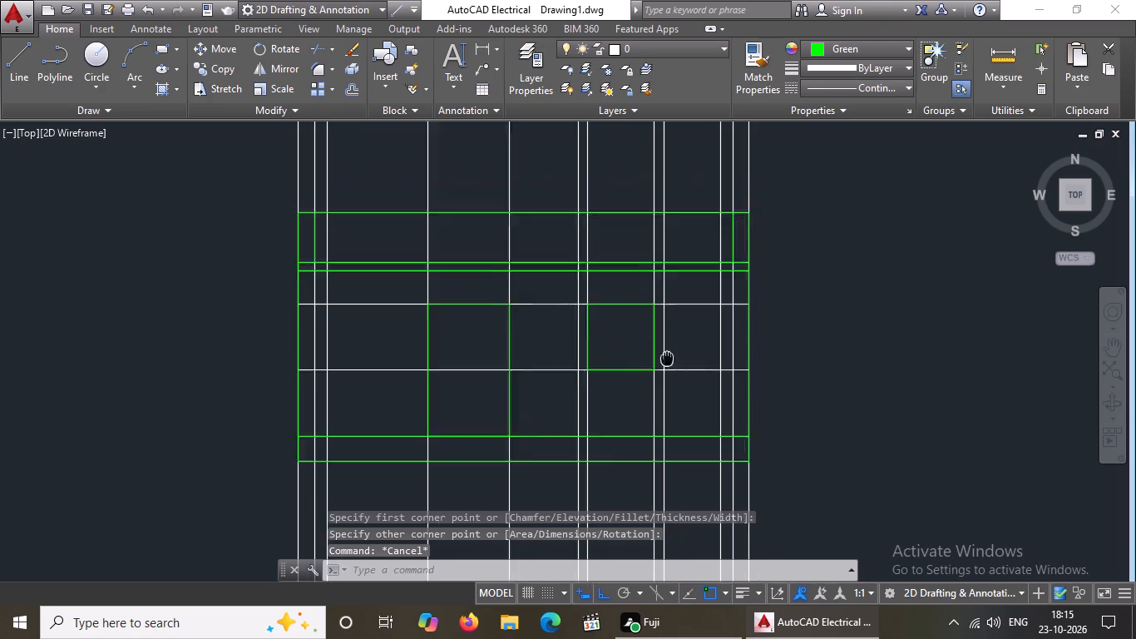
pyautogui.moveTo(664, 365); pyautogui.dragTo(657, 384, button='middle')
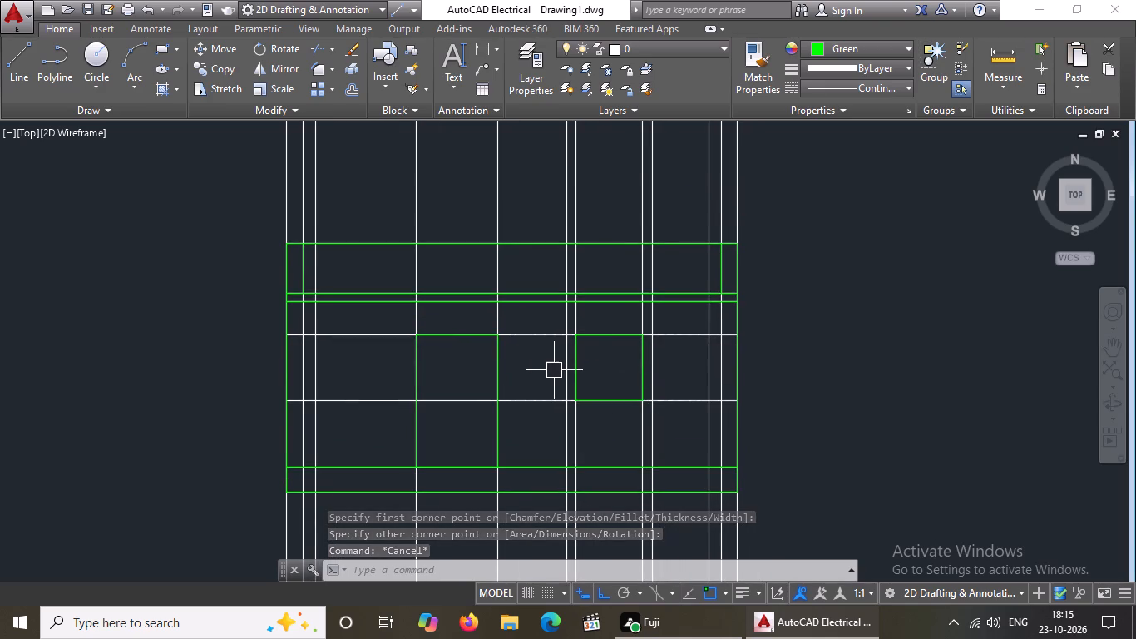
pyautogui.click(741, 202)
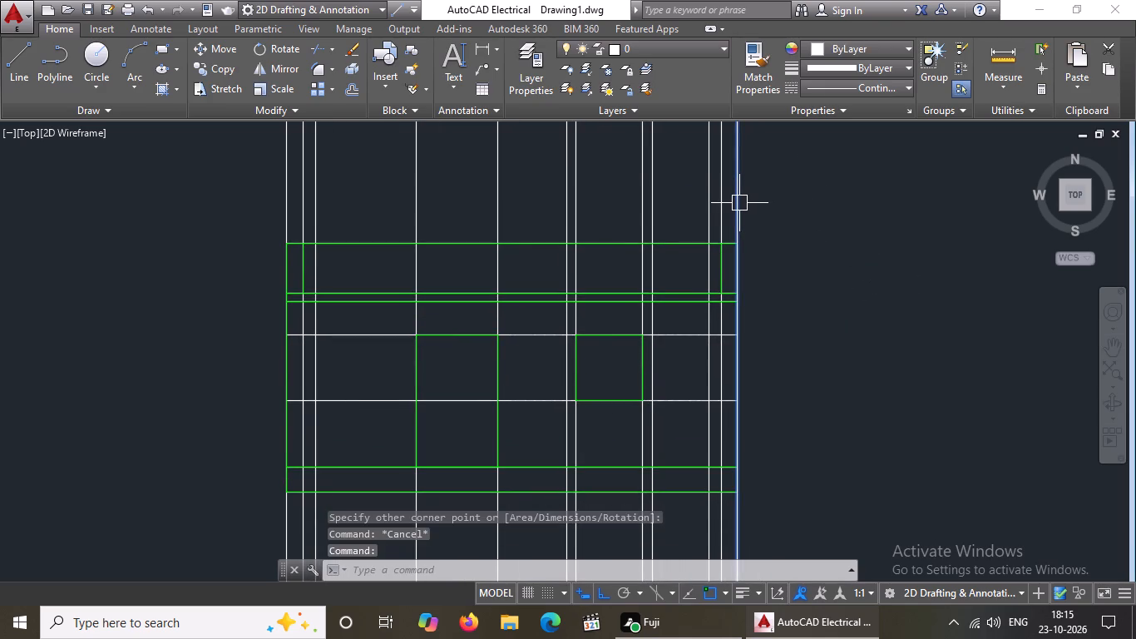
pyautogui.press('Delete')
pyautogui.click(717, 201)
pyautogui.press('Delete')
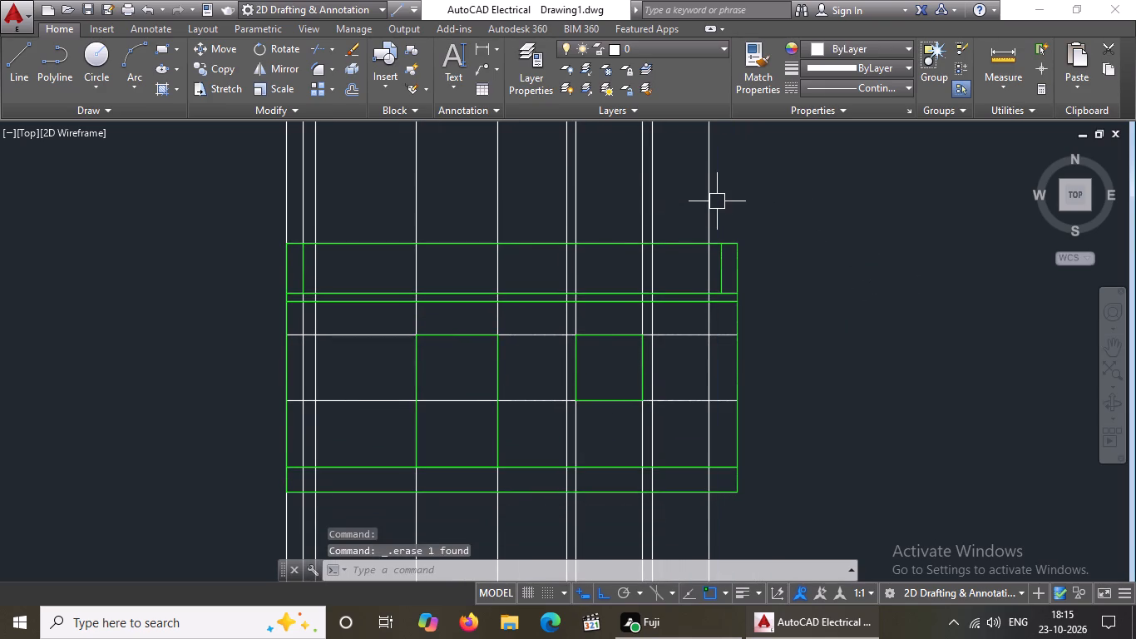
pyautogui.click(707, 213)
pyautogui.press('Delete')
pyautogui.click(651, 218)
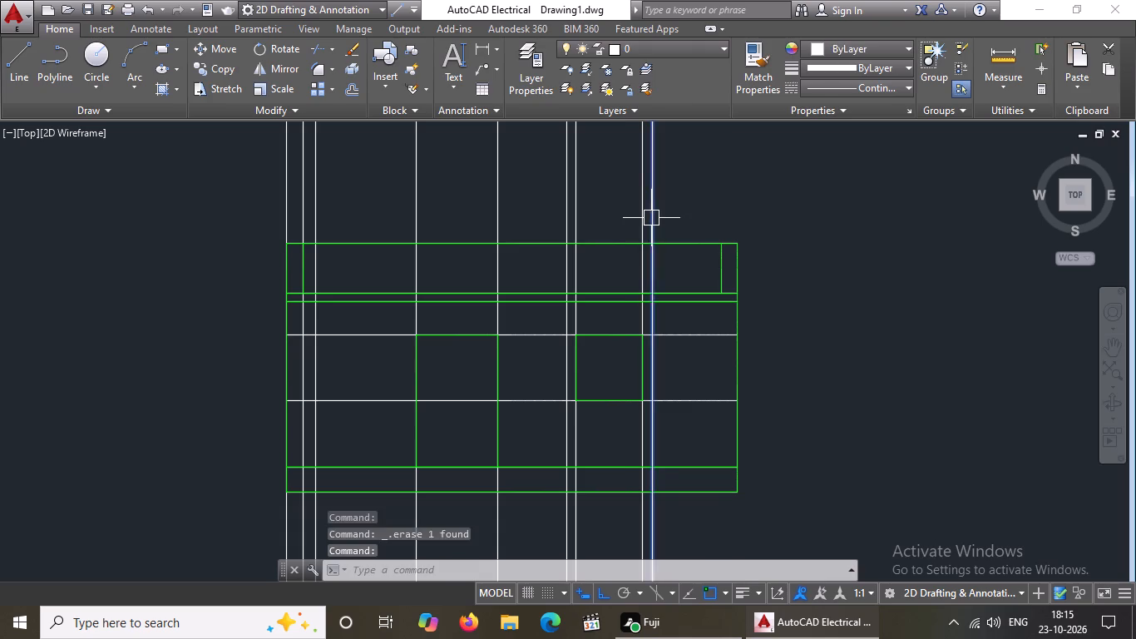
pyautogui.press('Delete')
pyautogui.click(643, 219)
pyautogui.press('Delete')
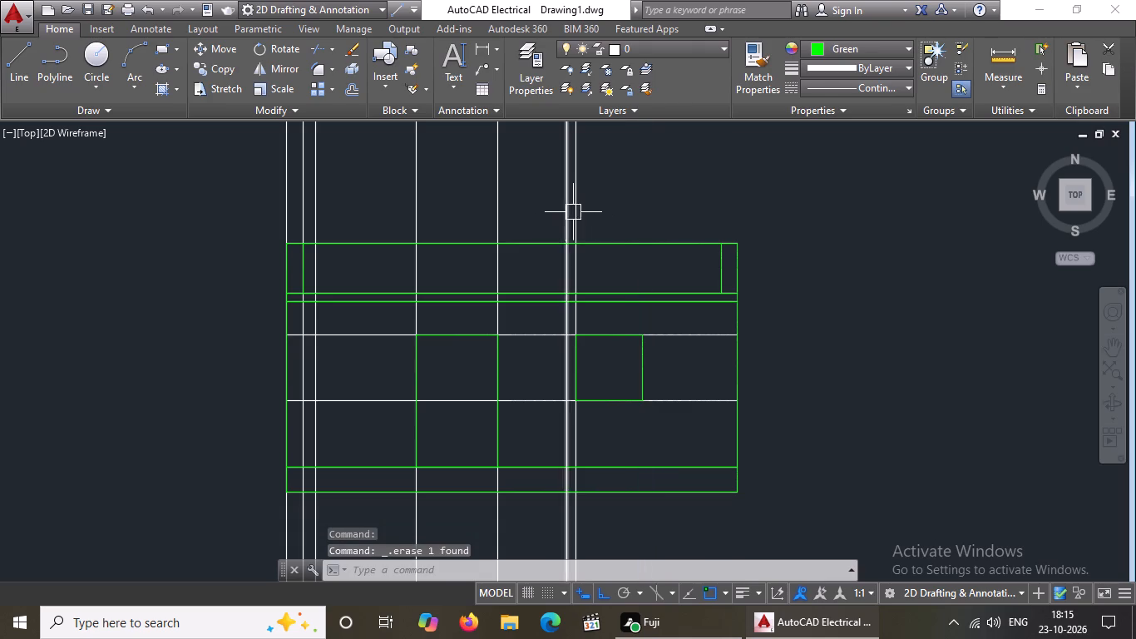
pyautogui.click(579, 211)
pyautogui.press('Delete')
pyautogui.click(570, 214)
pyautogui.press('Delete')
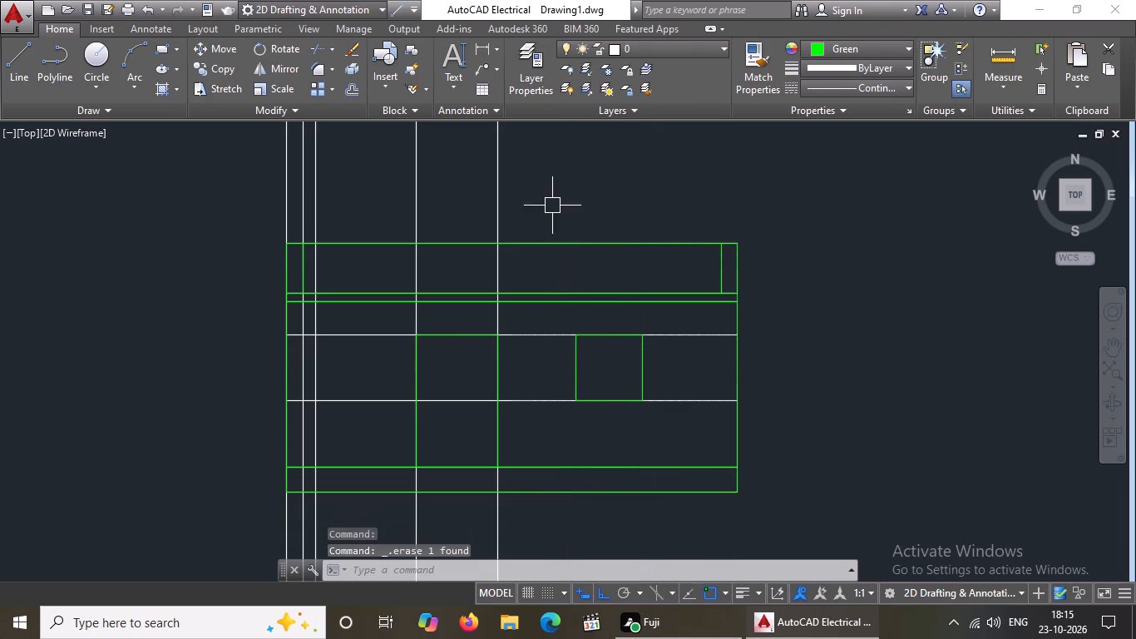
# Erase the five remaining vertical construction lines, from the door's right side to the elevation's left edge.
pyautogui.click(499, 208)
pyautogui.press('Delete')
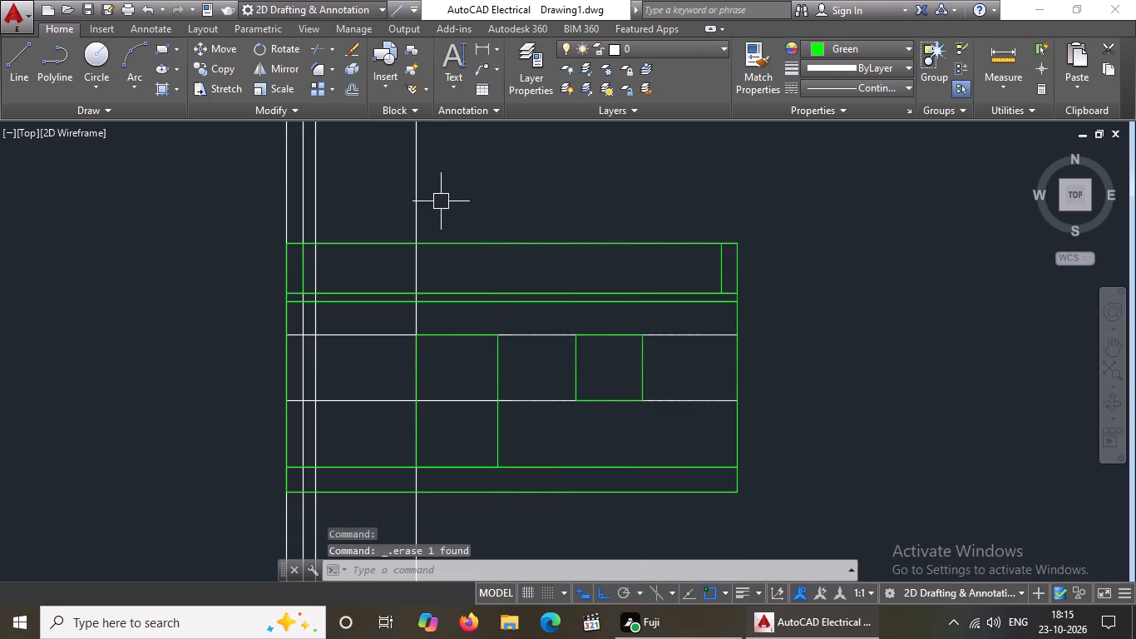
pyautogui.click(424, 196)
pyautogui.click(411, 204)
pyautogui.press('Delete')
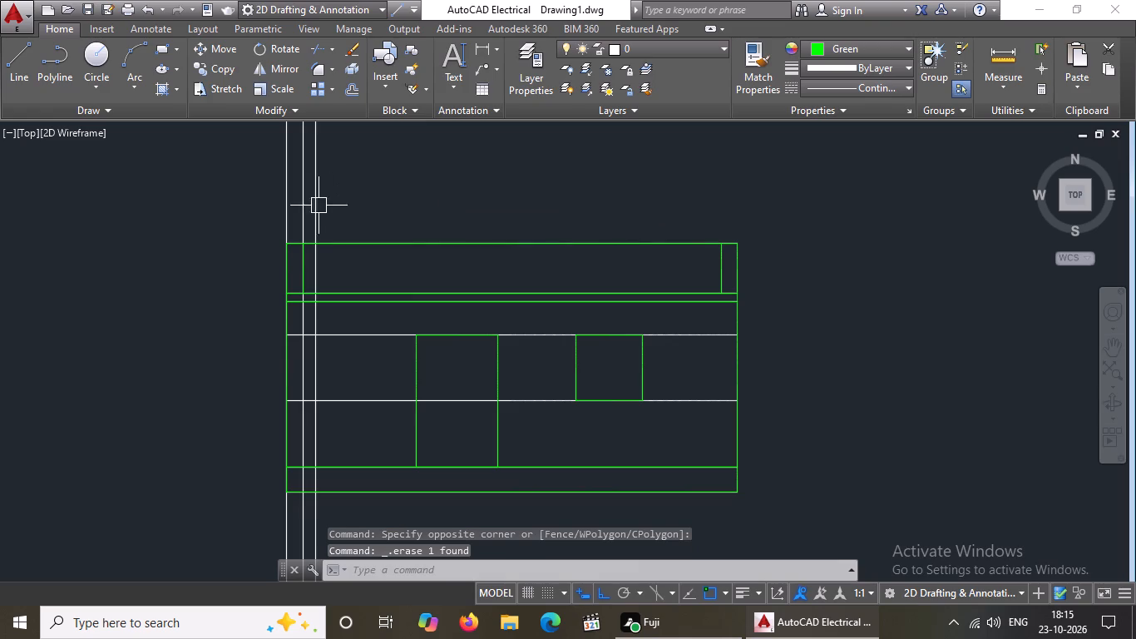
pyautogui.click(310, 207)
pyautogui.press('Delete')
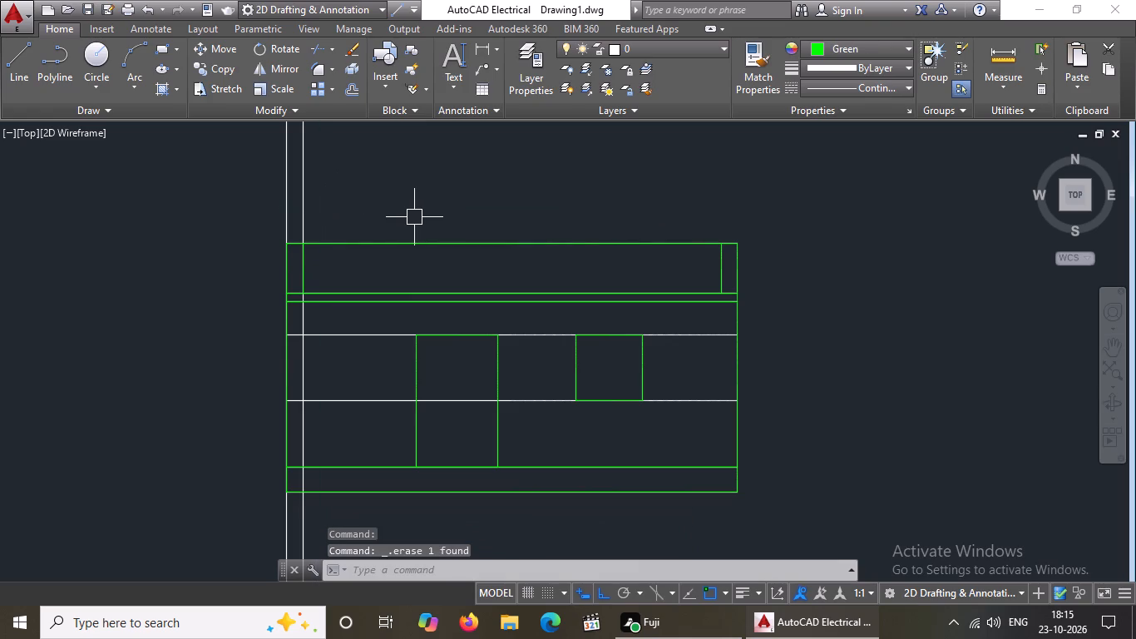
pyautogui.click(304, 184)
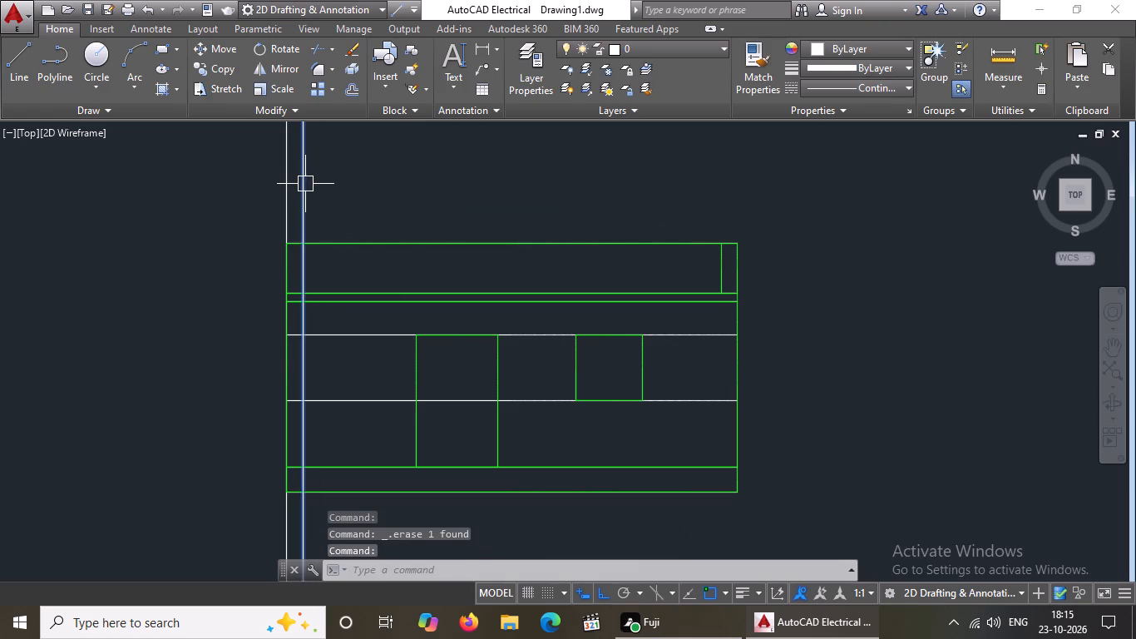
pyautogui.press('Delete')
pyautogui.click(285, 202)
pyautogui.press('Delete')
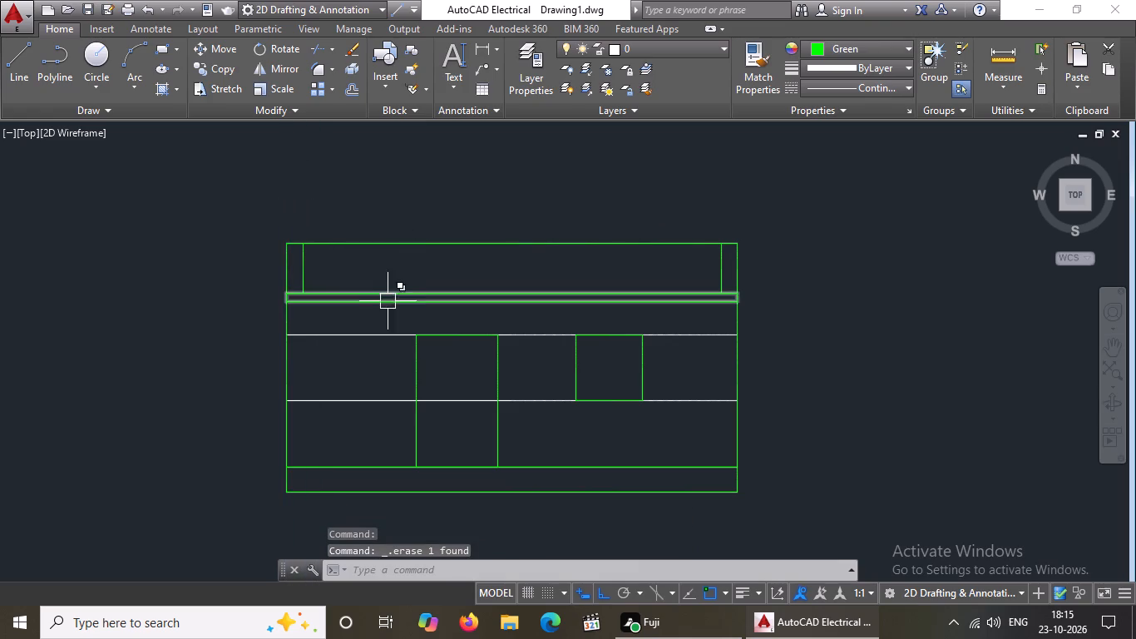
# Erase the two white horizontal level lines crossing the wall at the window's head and sill.
pyautogui.click(361, 333)
pyautogui.press('Delete')
pyautogui.click(353, 404)
pyautogui.press('Delete')
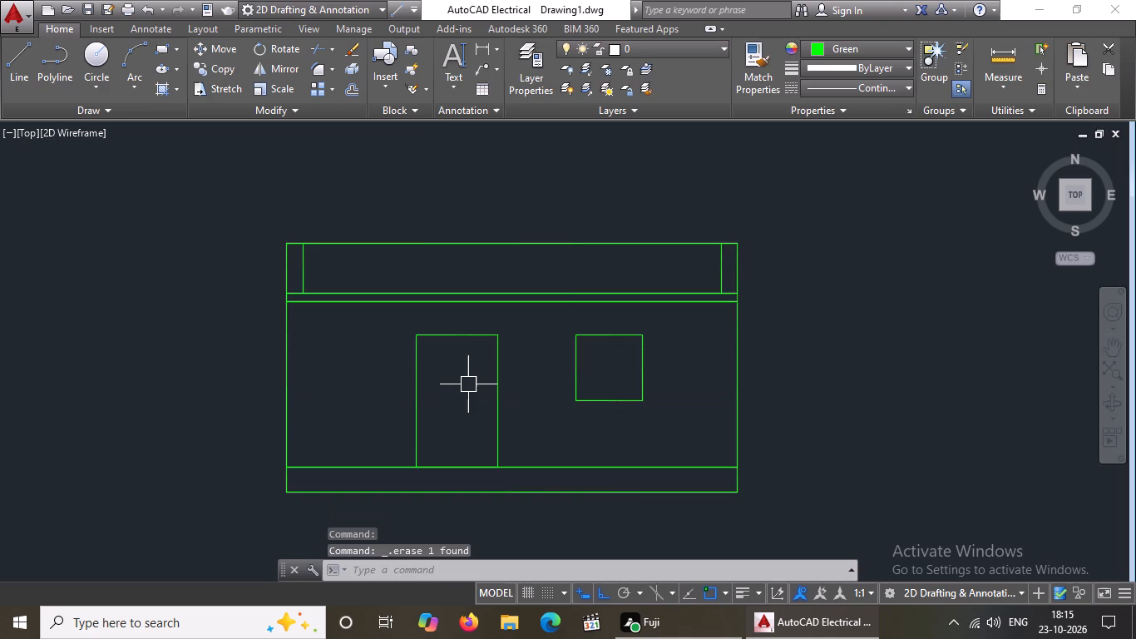
# Move the entire green elevation straight up, closer to the underside of the floor plan.
pyautogui.scroll(-3, 475, 381)
pyautogui.moveTo(377, 326); pyautogui.dragTo(411, 339)
pyautogui.click(667, 462)
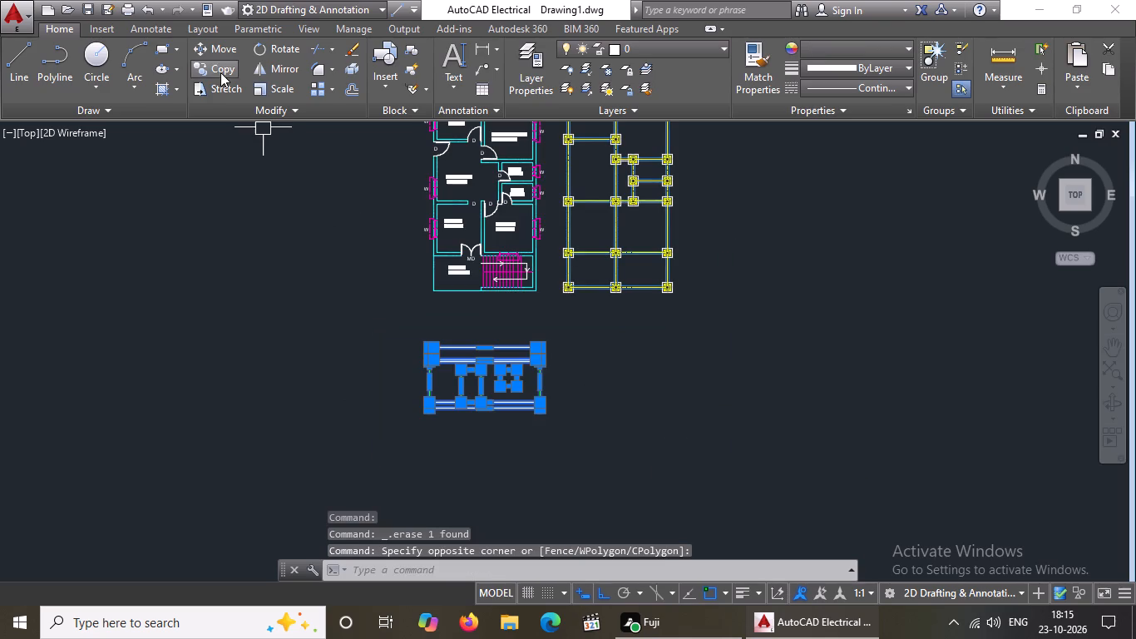
pyautogui.moveTo(214, 52); pyautogui.dragTo(223, 71)
pyautogui.click(224, 44)
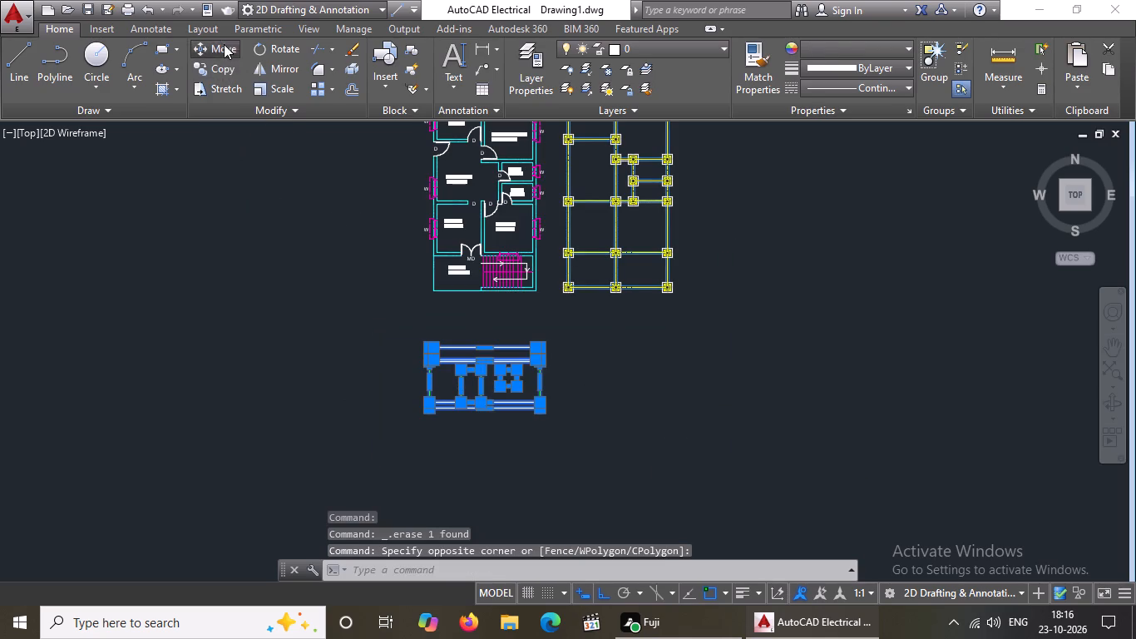
pyautogui.click(468, 383)
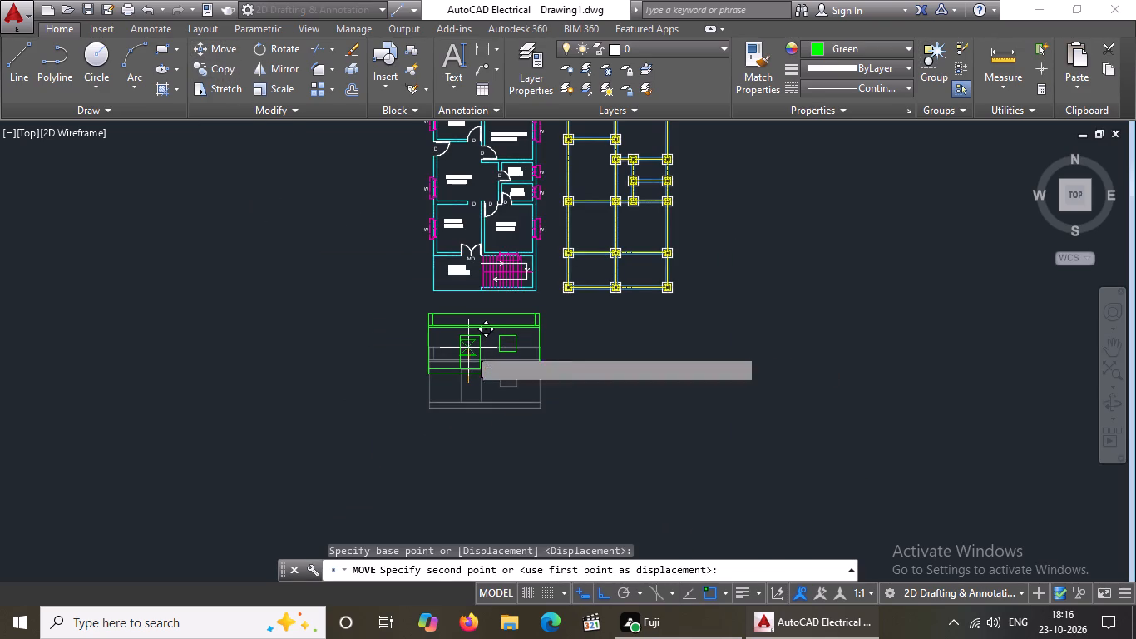
pyautogui.click(477, 349)
pyautogui.scroll(-2, 549, 376)
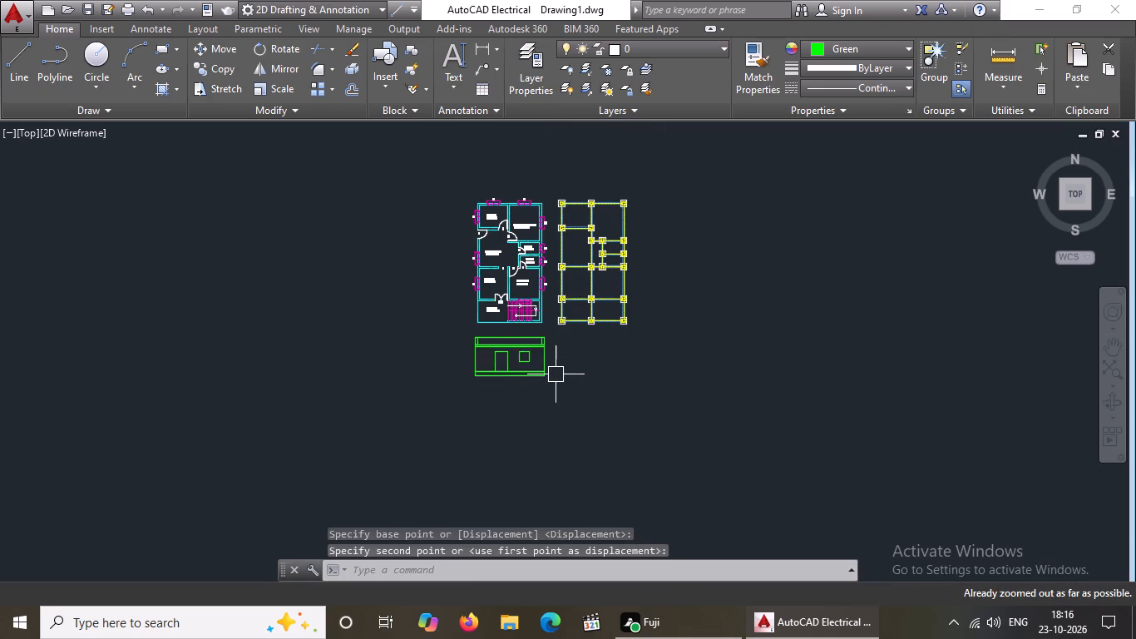
pyautogui.press('Escape')
# Copy the MD door label from the portico entrance straight up about 41'-10" to just above the floor plan's top wall.
pyautogui.scroll(5, 510, 297)
pyautogui.click(388, 326)
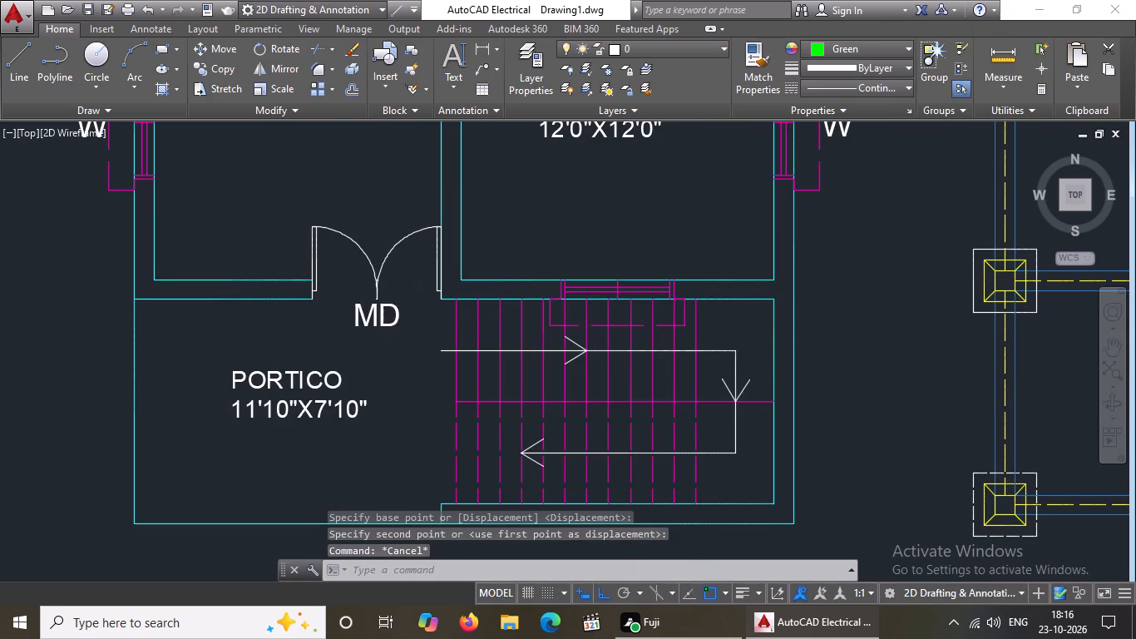
pyautogui.click(214, 64)
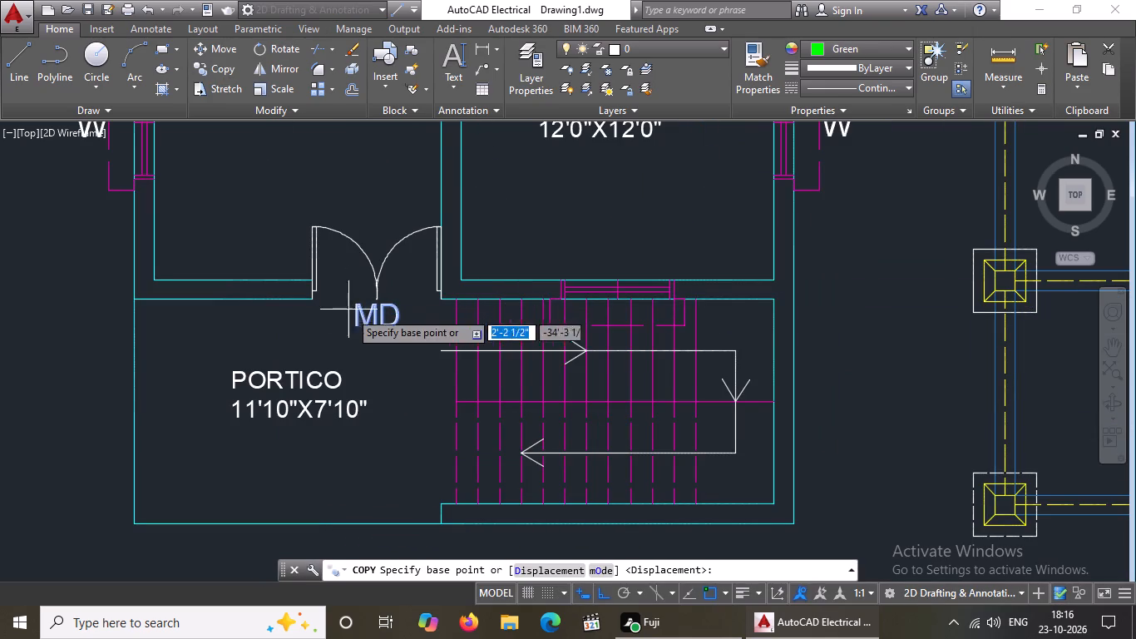
pyautogui.click(373, 320)
pyautogui.scroll(-2, 459, 363)
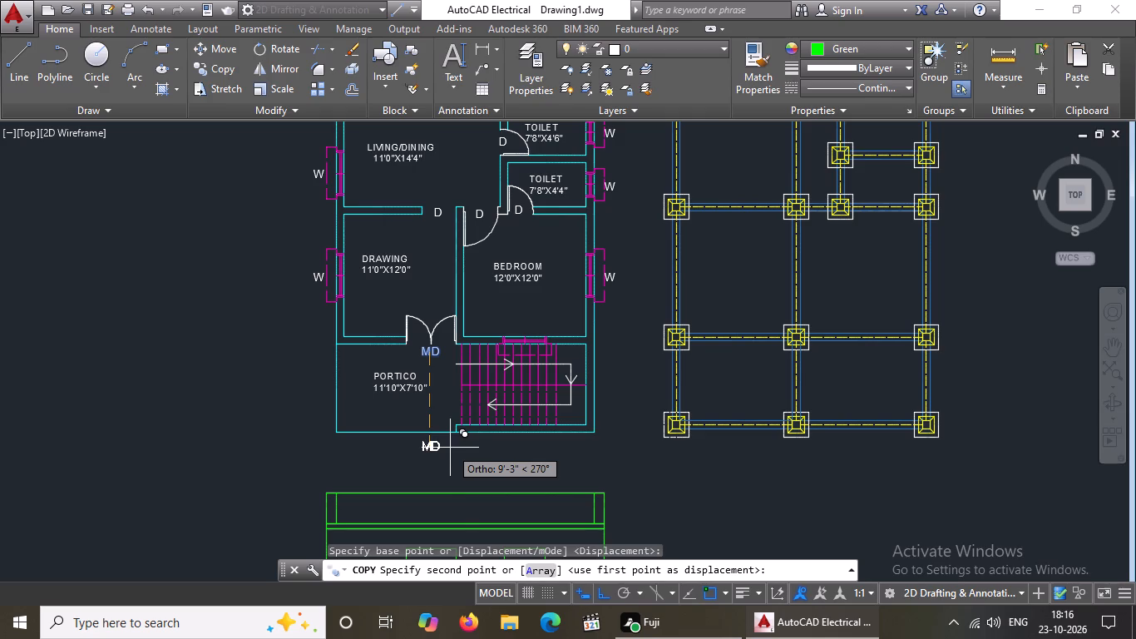
pyautogui.scroll(-1, 449, 448)
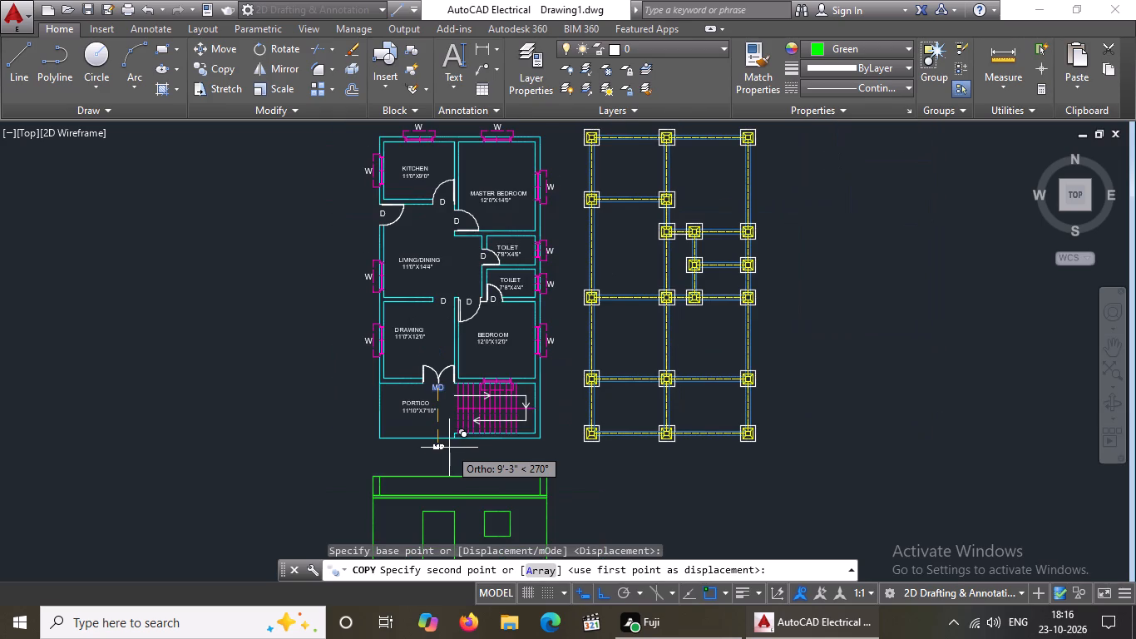
pyautogui.scroll(-2, 449, 448)
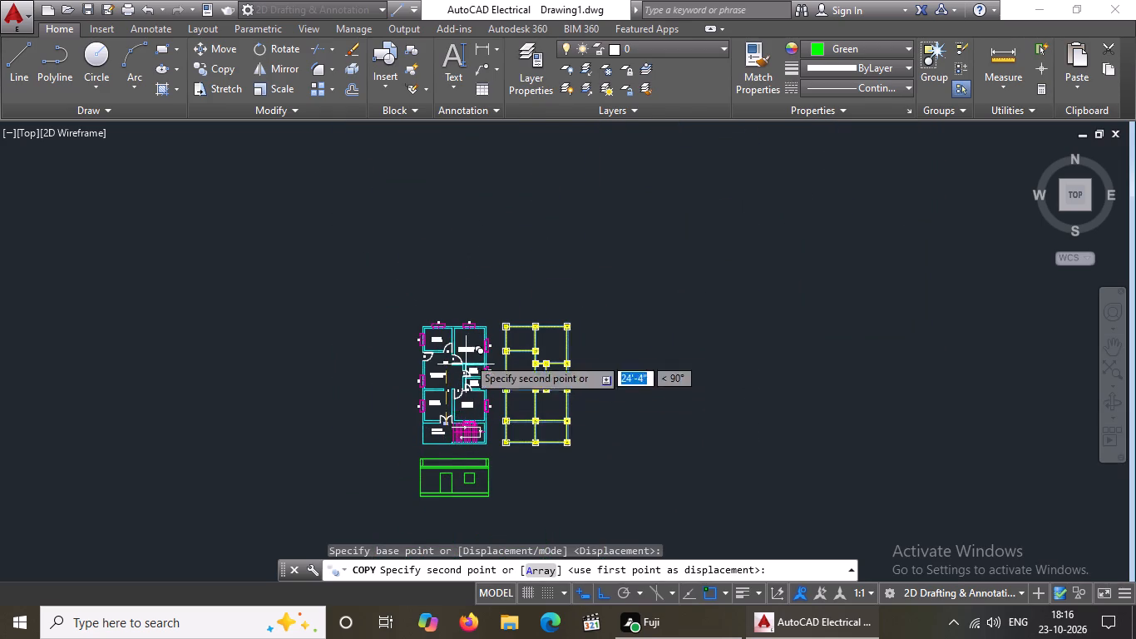
pyautogui.scroll(2, 468, 328)
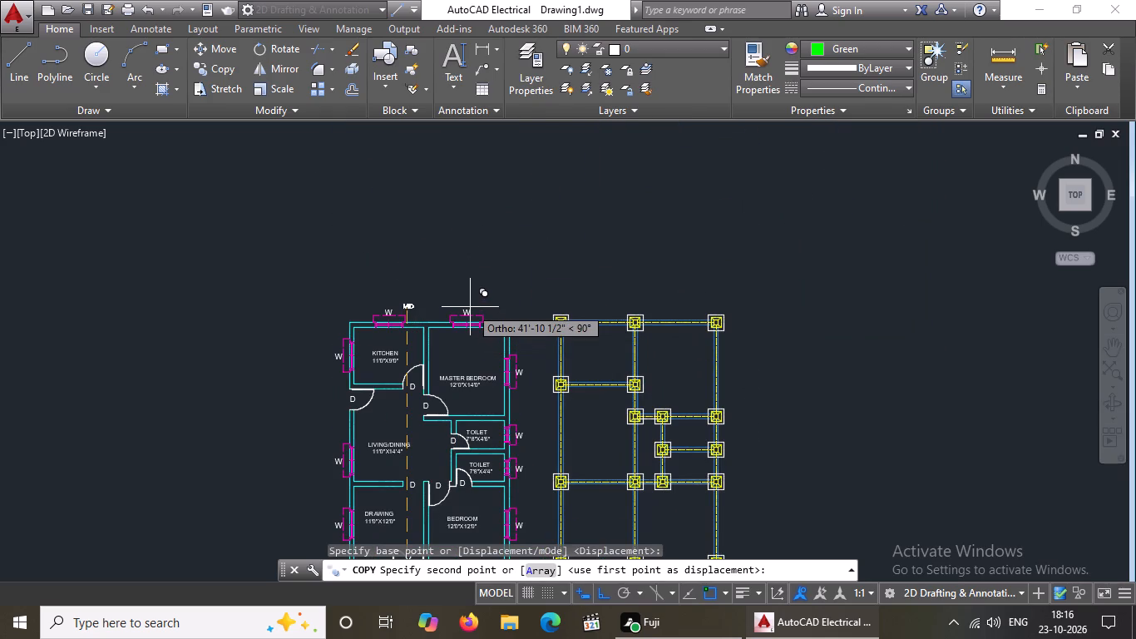
pyautogui.click(470, 306)
pyautogui.press('Escape')
# Set the text height of the copied MD label above the floor plan to 1'.
pyautogui.scroll(3, 411, 311)
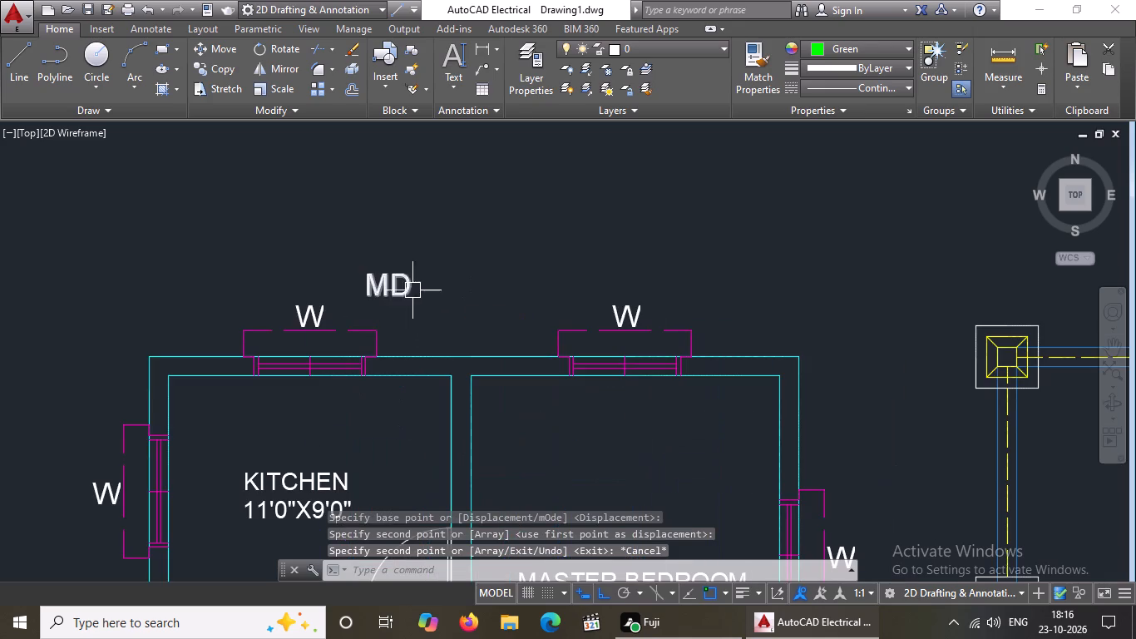
pyautogui.click(407, 287)
pyautogui.moveTo(402, 293); pyautogui.dragTo(405, 305, button='right')
pyautogui.click(495, 574)
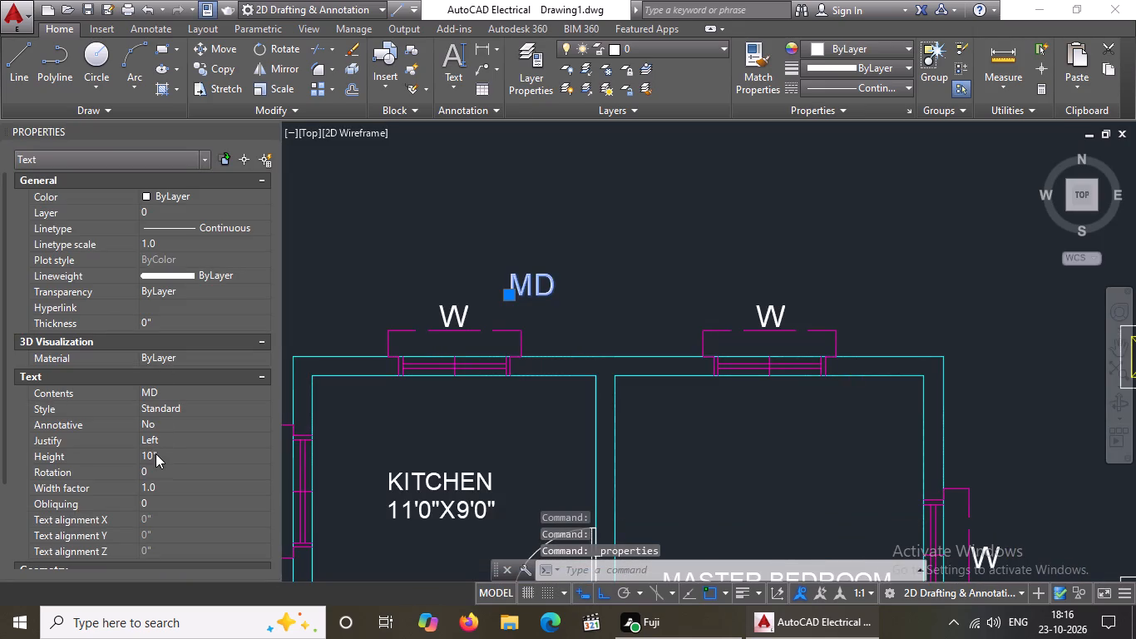
pyautogui.click(165, 453)
pyautogui.press('BackSpace')
pyautogui.press('BackSpace')
pyautogui.press('BackSpace')
pyautogui.write('1;')
pyautogui.press('BackSpace')
pyautogui.press('BackSpace')
pyautogui.press('BackSpace')
pyautogui.press('BackSpace')
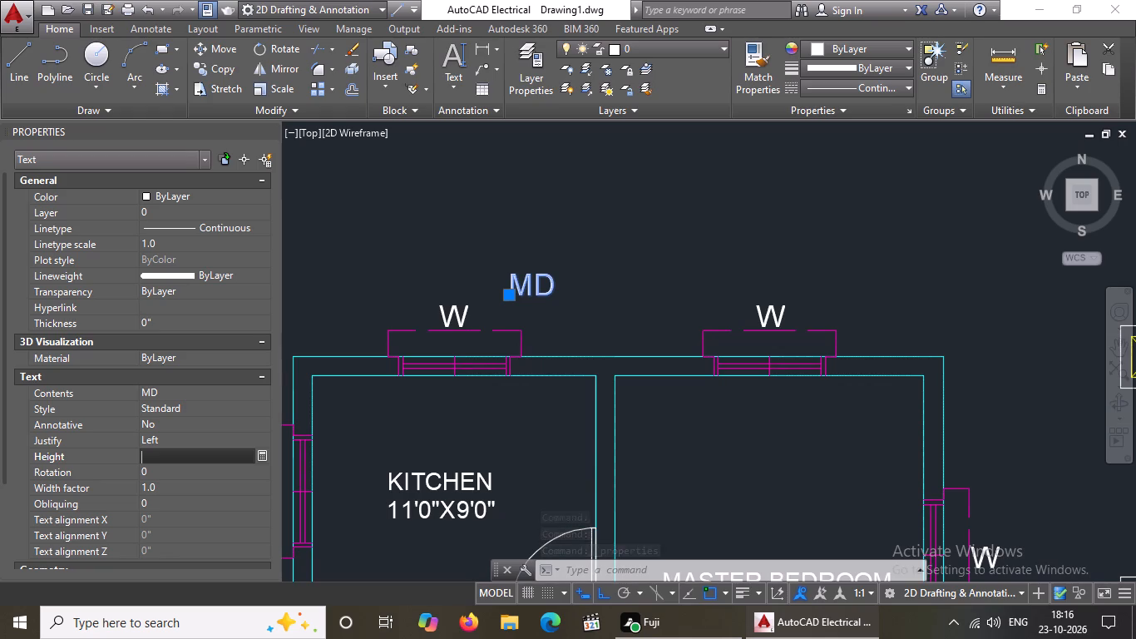
pyautogui.write("1'")
pyautogui.press('Return')
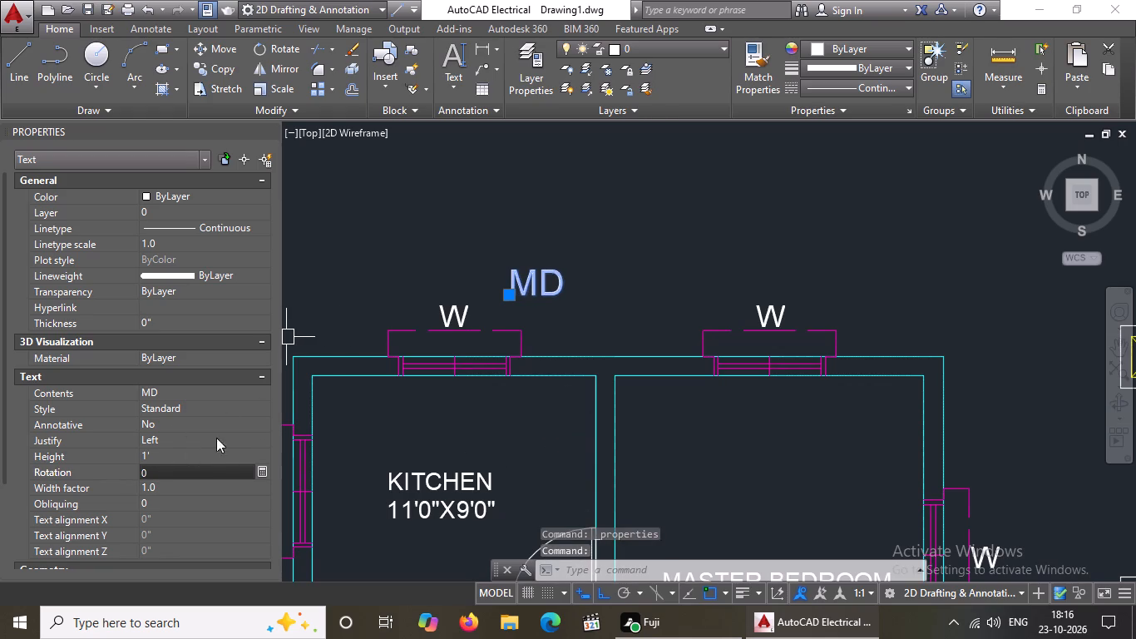
pyautogui.click(272, 127)
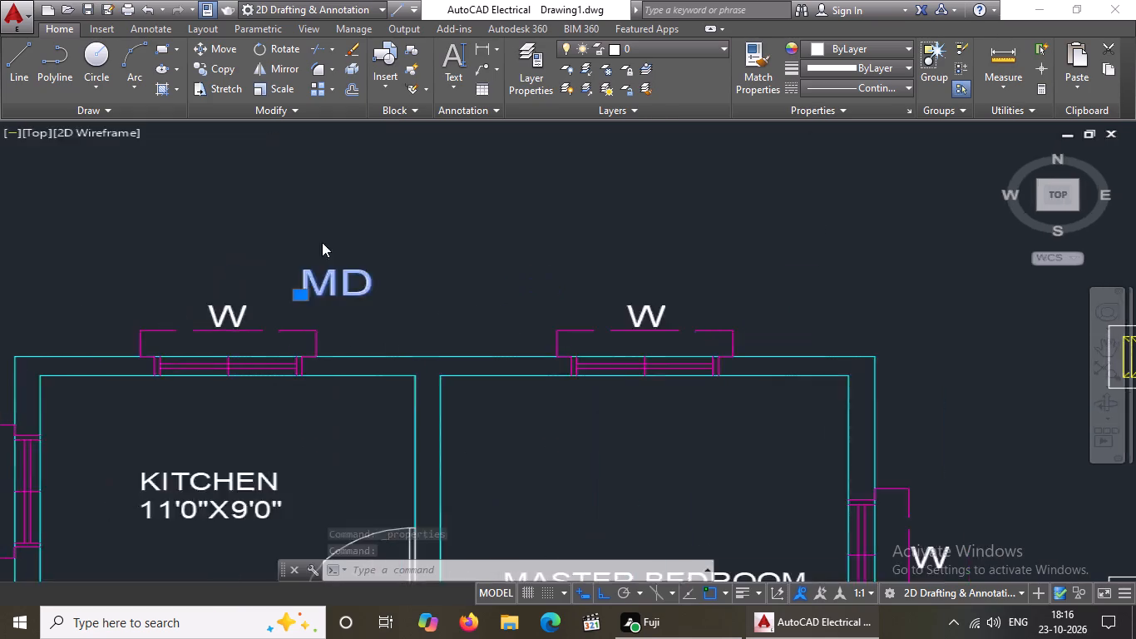
# Change the copied label's text above the floor plan to PLAN.
pyautogui.doubleClick(412, 283)
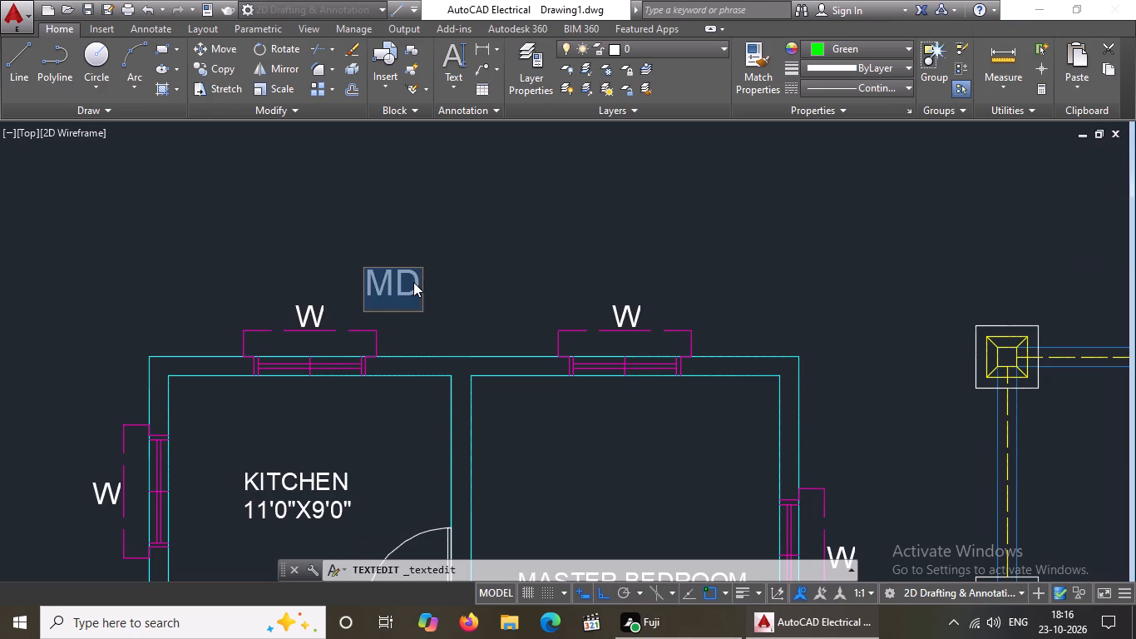
pyautogui.press('BackSpace')
pyautogui.press('BackSpace')
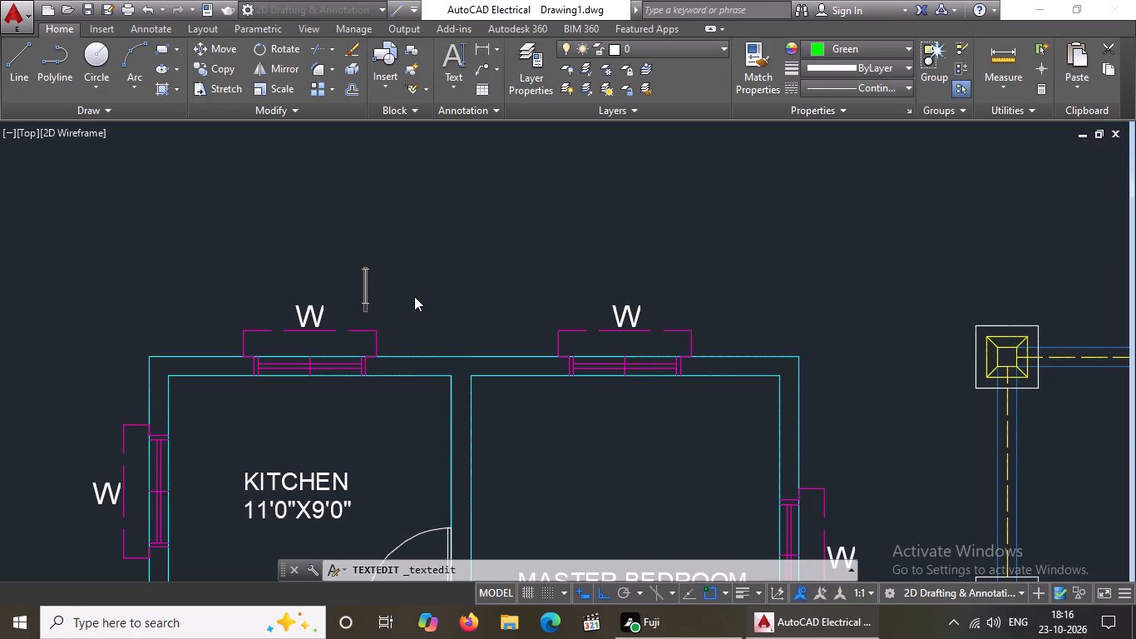
pyautogui.press('BackSpace')
pyautogui.write('PLA')
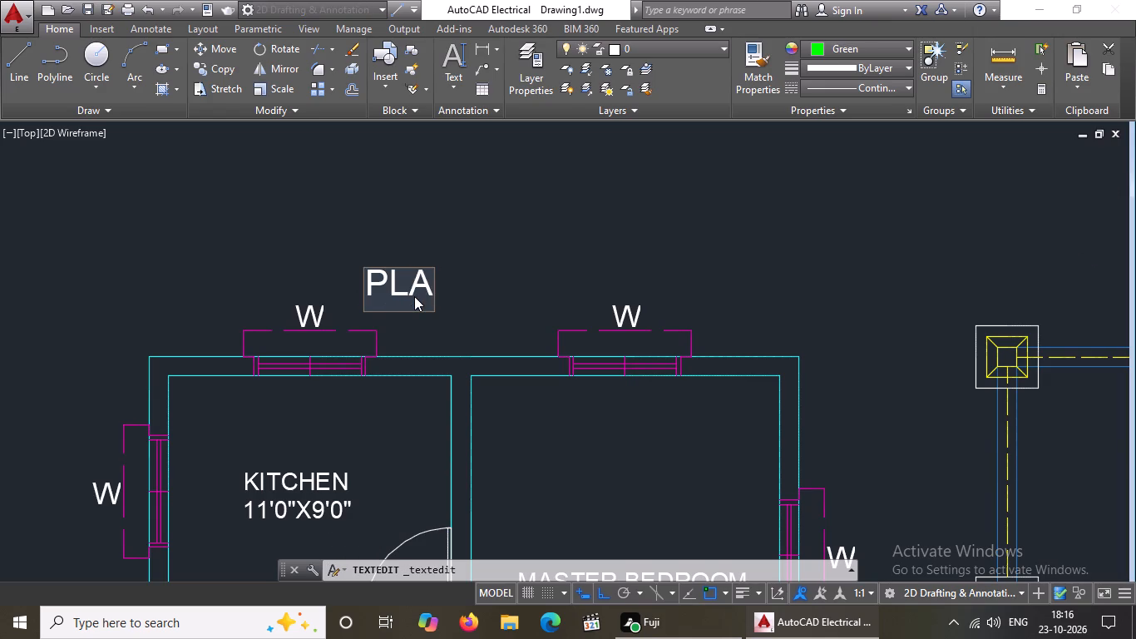
pyautogui.press('n')
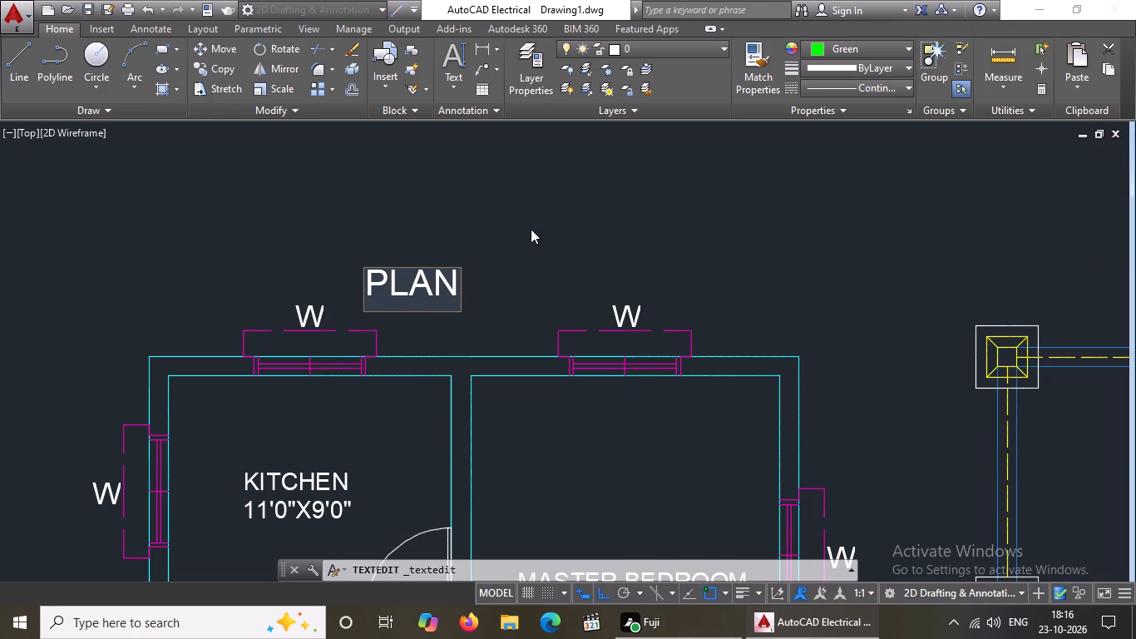
pyautogui.click(531, 228)
# Shift the PLAN title slightly right so it sits midway between the two top window labels.
pyautogui.click(410, 288)
pyautogui.click(359, 296)
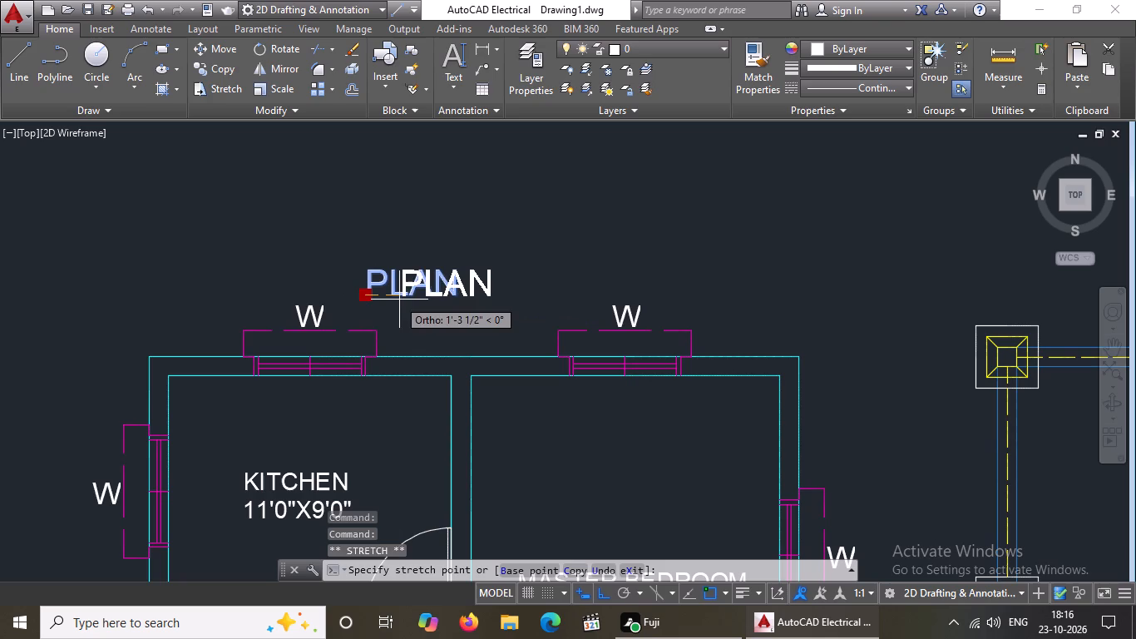
pyautogui.click(413, 305)
# Change the colour of the PLAN title to red.
pyautogui.scroll(-3, 495, 281)
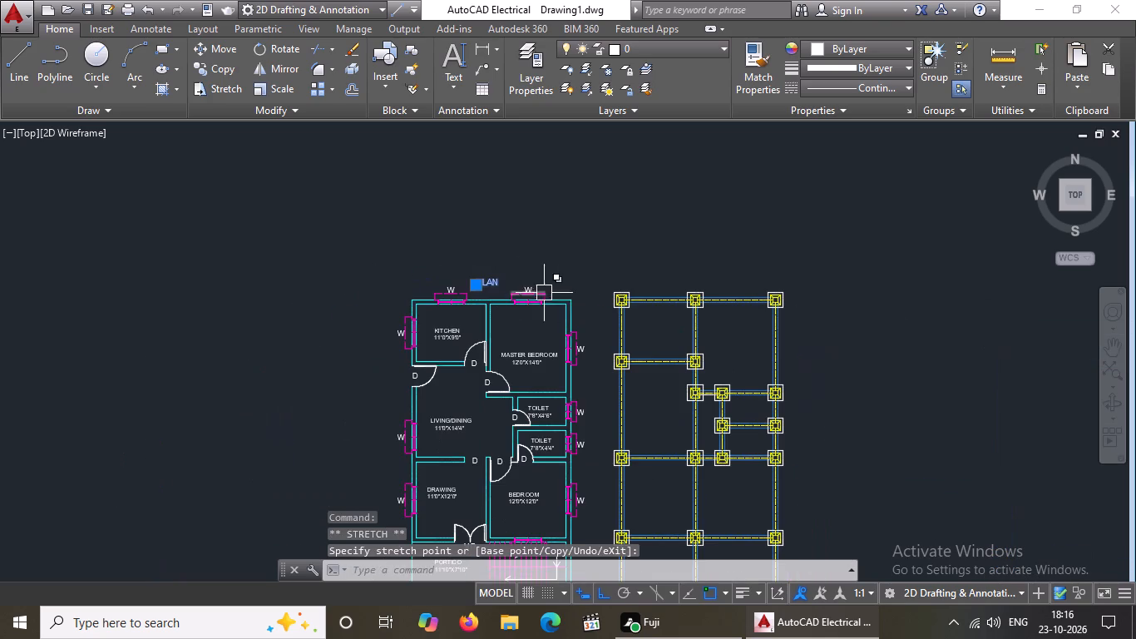
pyautogui.click(888, 50)
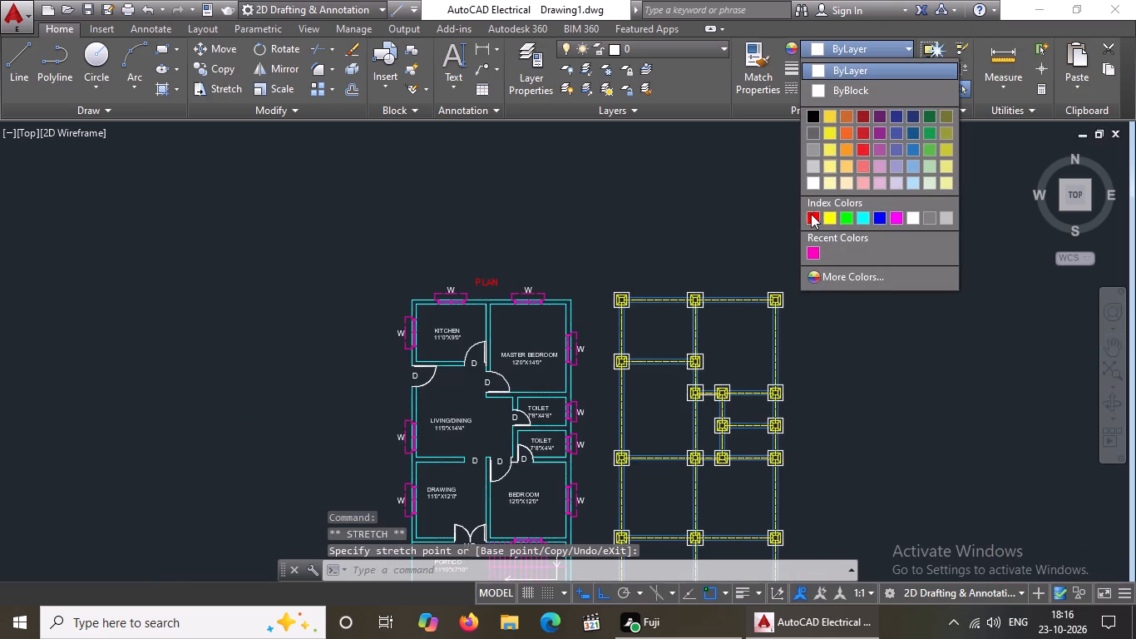
pyautogui.click(810, 215)
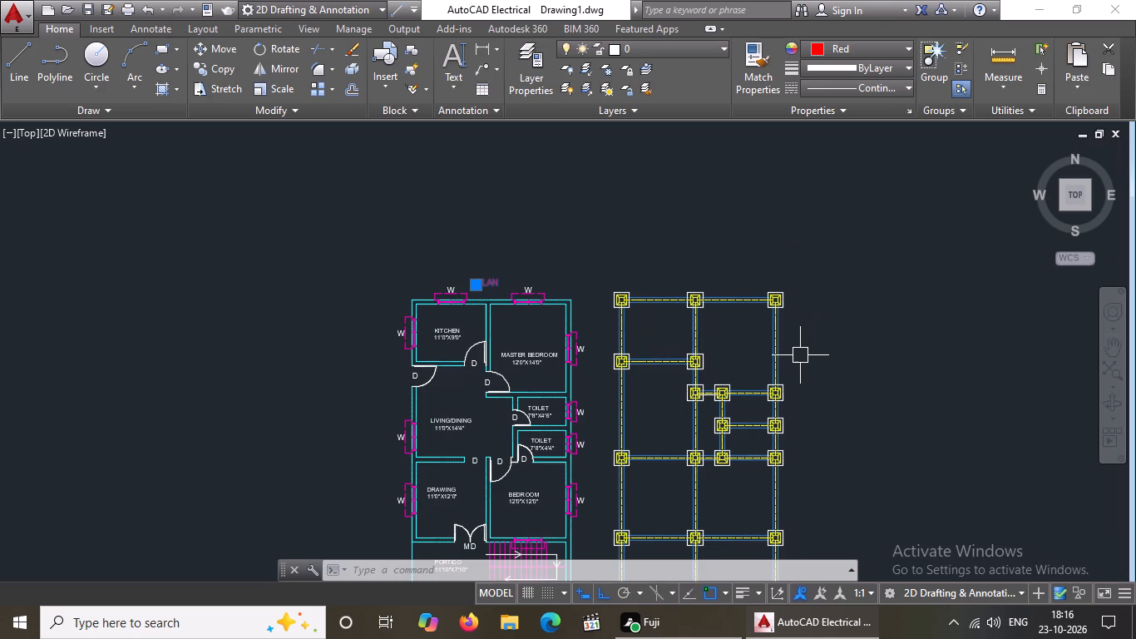
pyautogui.press('Escape')
# Copy the red PLAN title horizontally to the right, placing it above the column footing layout.
pyautogui.moveTo(682, 330); pyautogui.dragTo(673, 288, button='middle')
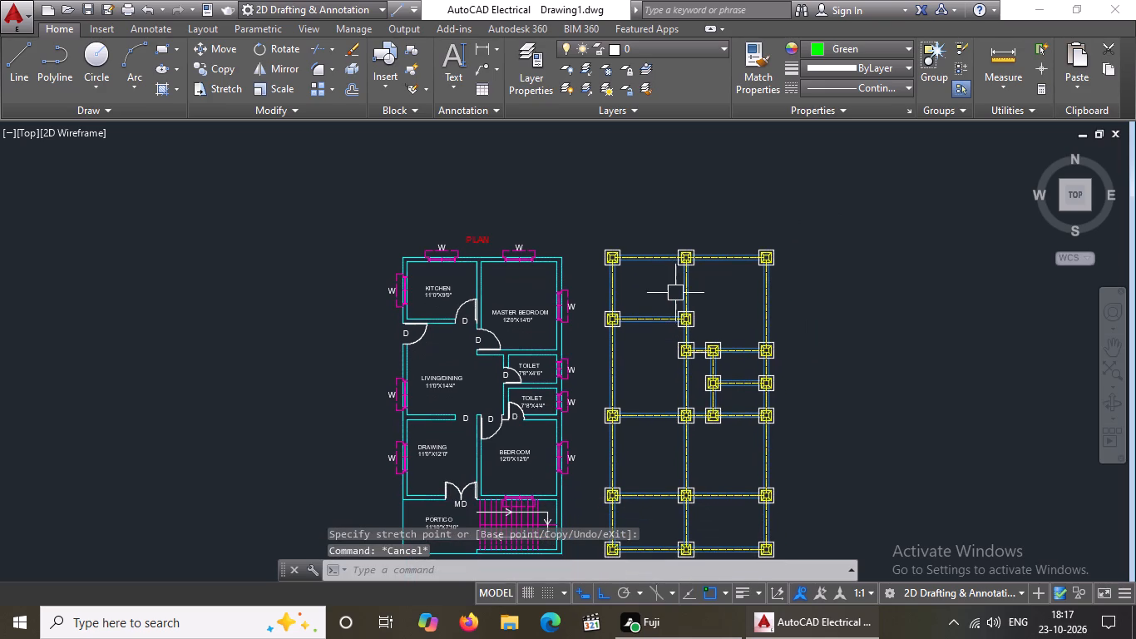
pyautogui.scroll(2, 490, 240)
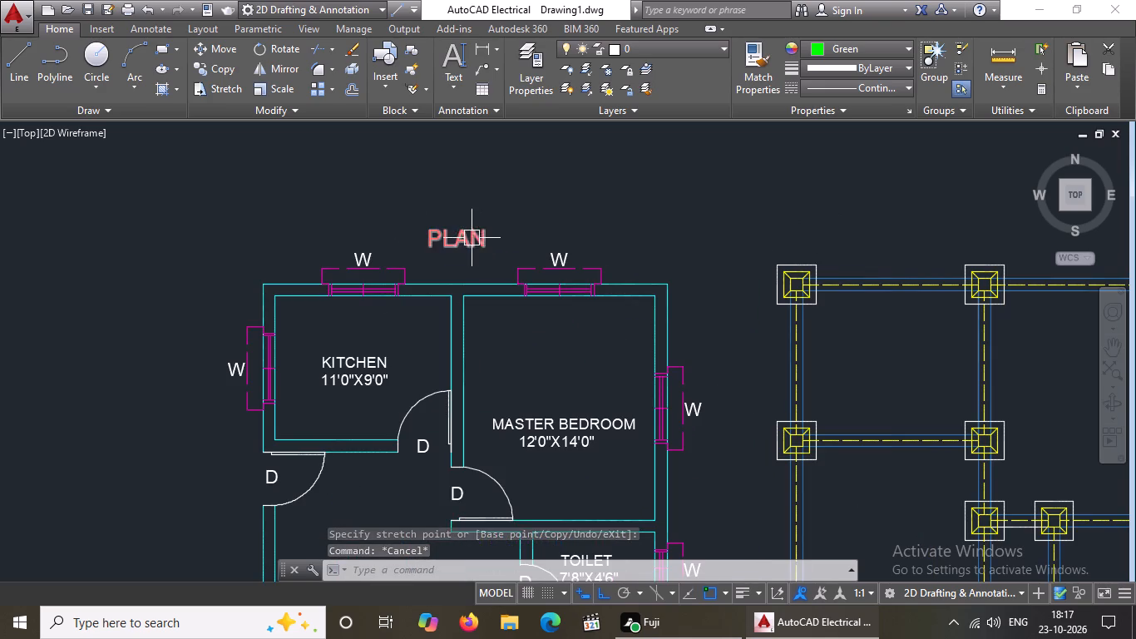
pyautogui.click(467, 237)
pyautogui.click(214, 67)
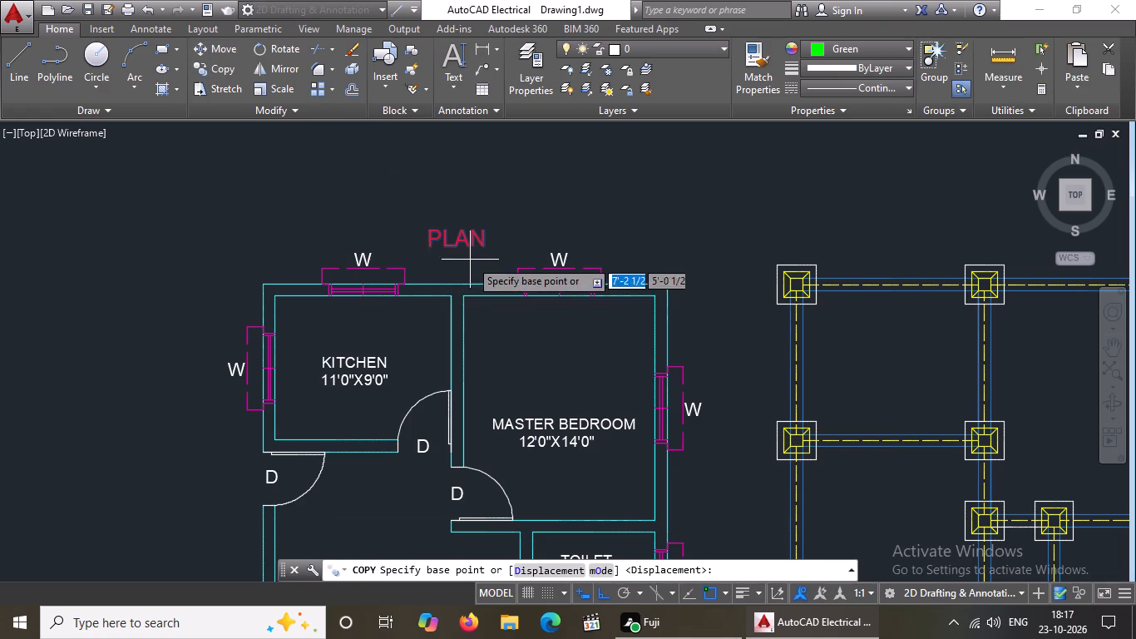
pyautogui.click(457, 242)
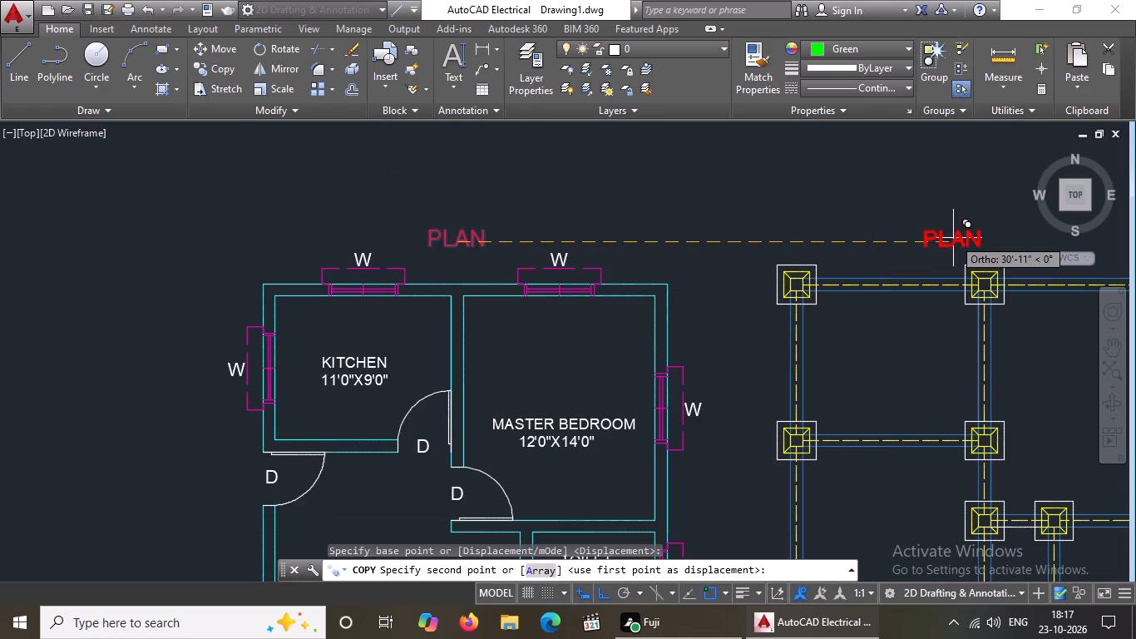
pyautogui.scroll(-2, 975, 238)
pyautogui.click(971, 240)
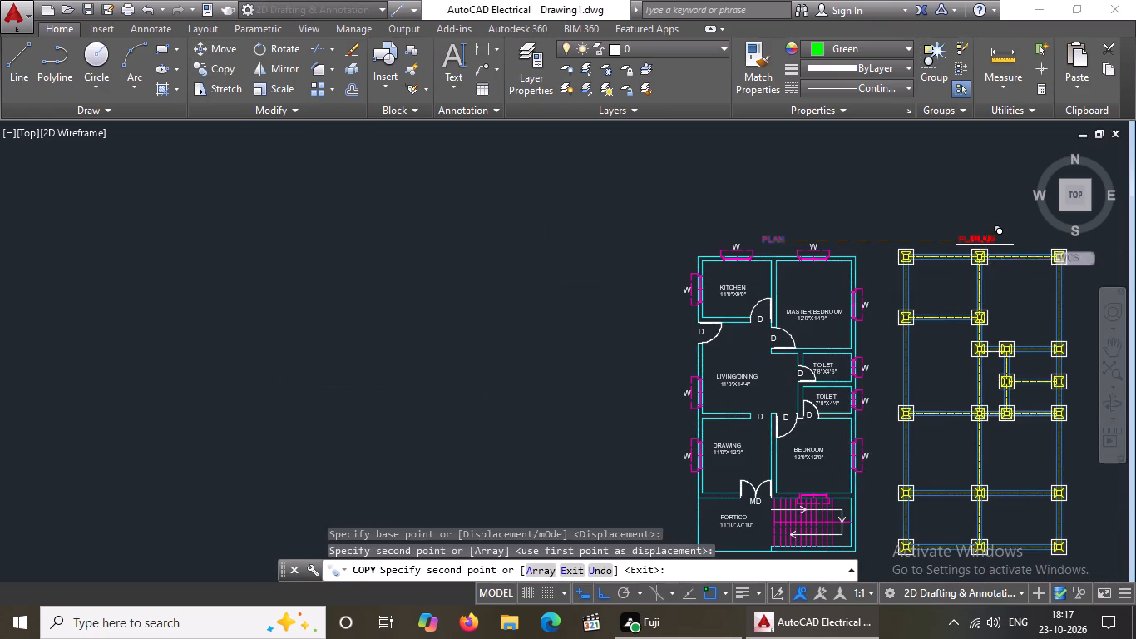
pyautogui.press('Escape')
# Change the copied title above the footing layout to COLUMN FOOTING PLAN.
pyautogui.doubleClick(983, 245)
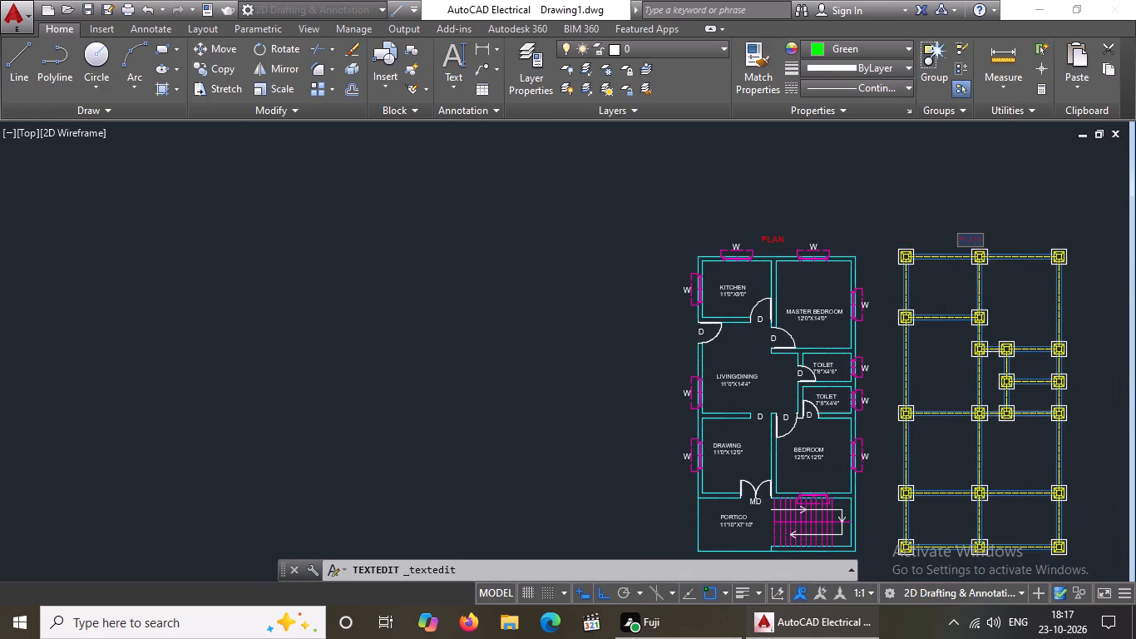
pyautogui.press('BackSpace')
pyautogui.press('BackSpace')
pyautogui.press('BackSpace')
pyautogui.press('BackSpace')
pyautogui.press('BackSpace')
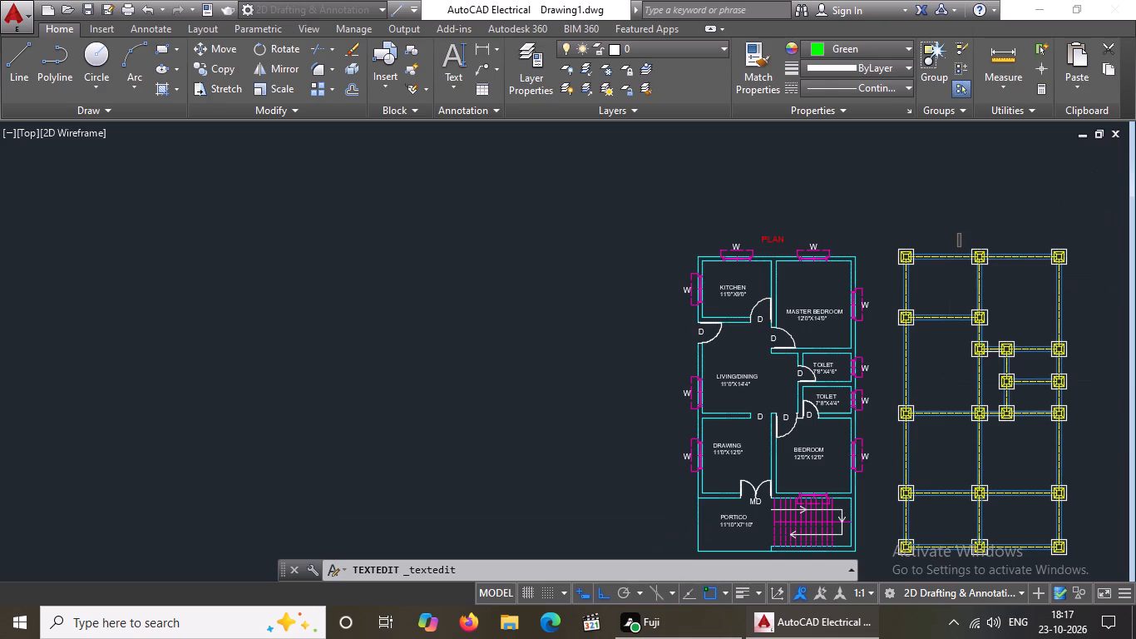
pyautogui.write('COLUMN FOOTING PLAN')
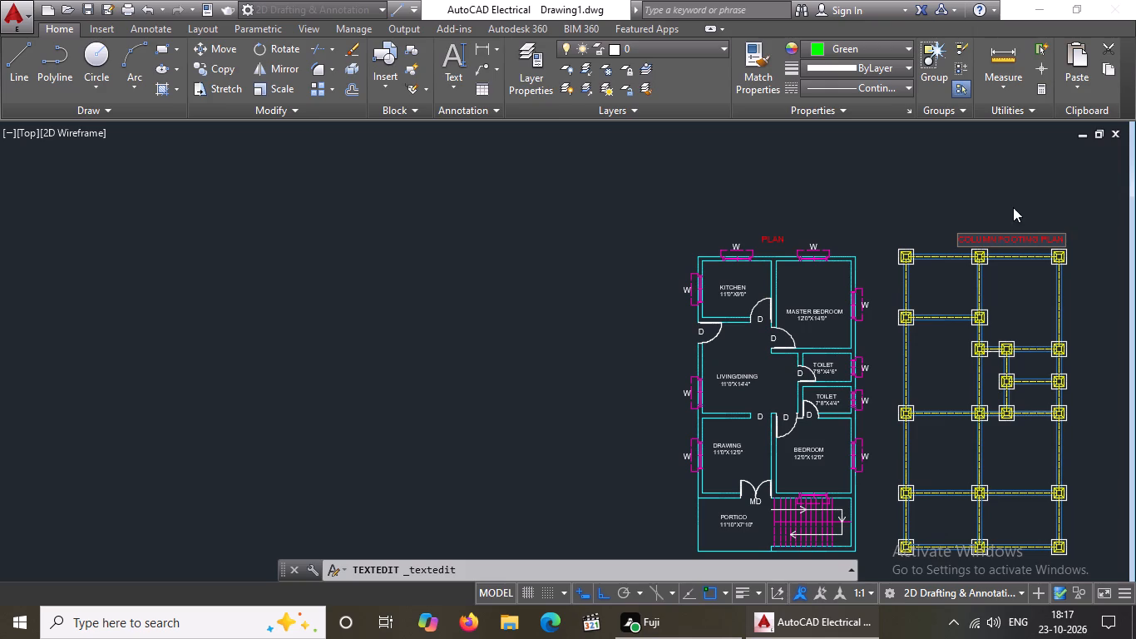
pyautogui.click(1079, 212)
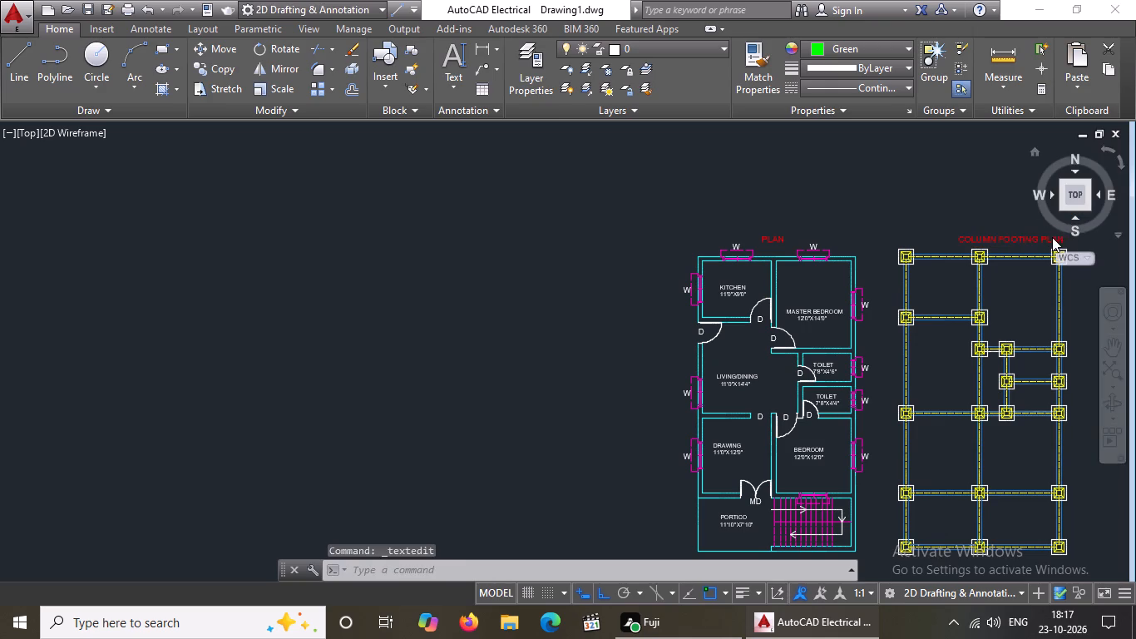
# Move the COLUMN FOOTING PLAN title about 4'-8" left, nudging it slightly back right to centre it over the footing layout.
pyautogui.click(1013, 236)
pyautogui.click(958, 242)
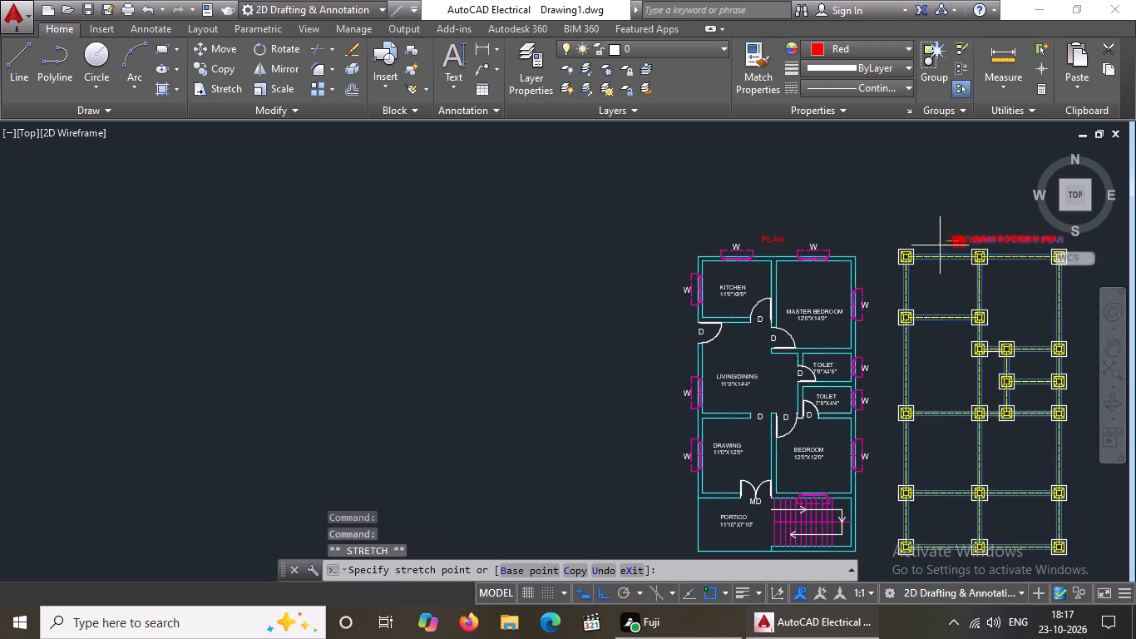
pyautogui.scroll(3, 936, 245)
pyautogui.scroll(-3, 928, 248)
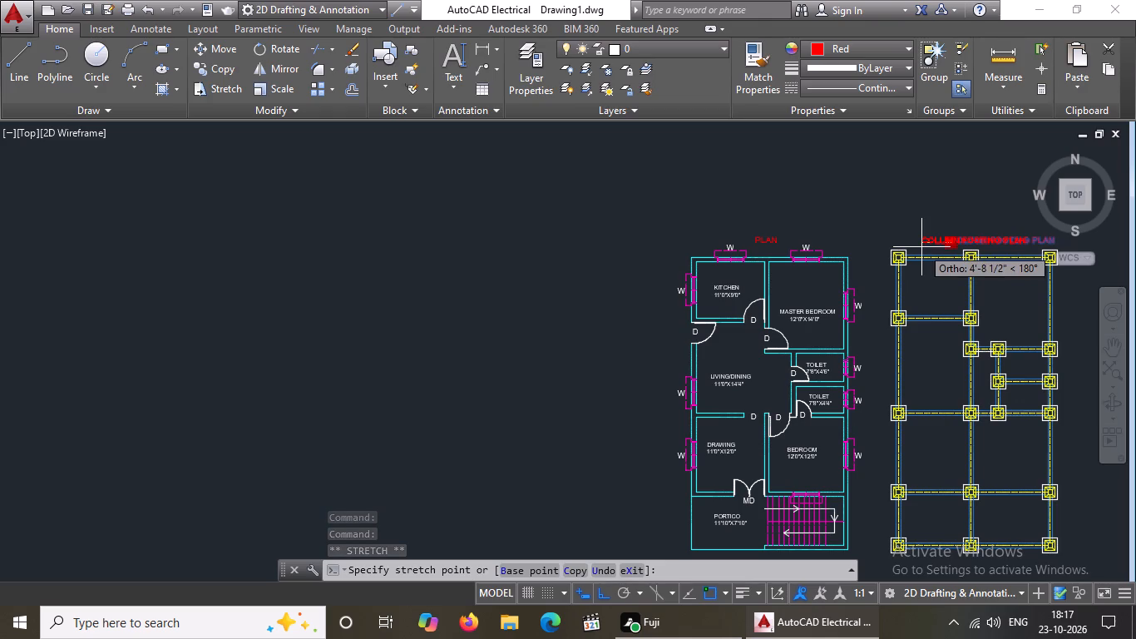
pyautogui.click(921, 247)
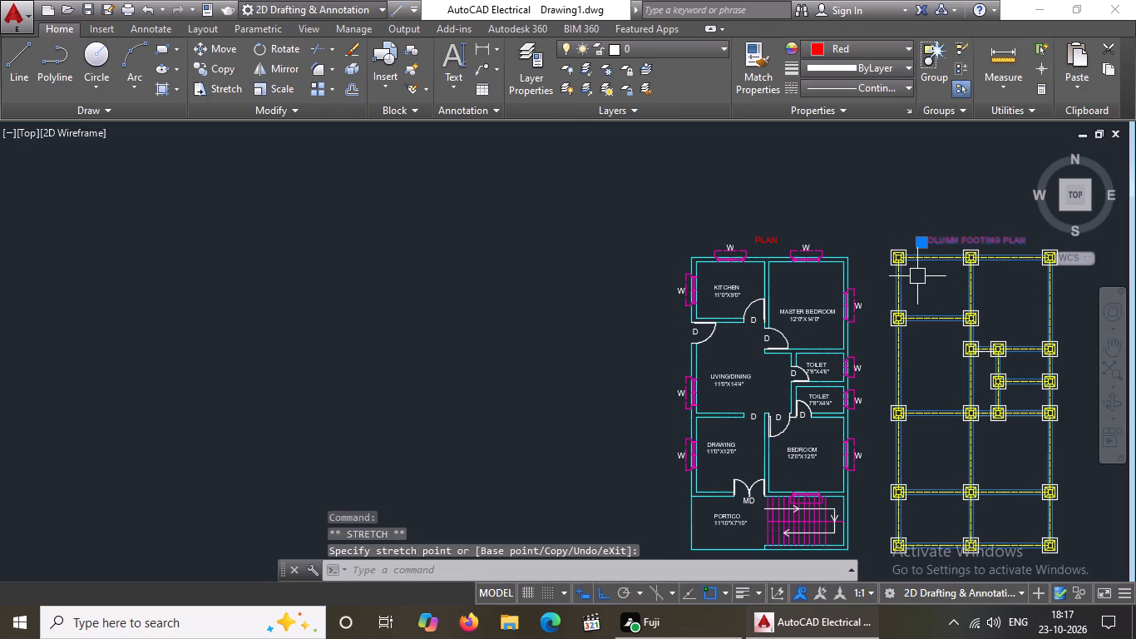
pyautogui.scroll(-1, 990, 285)
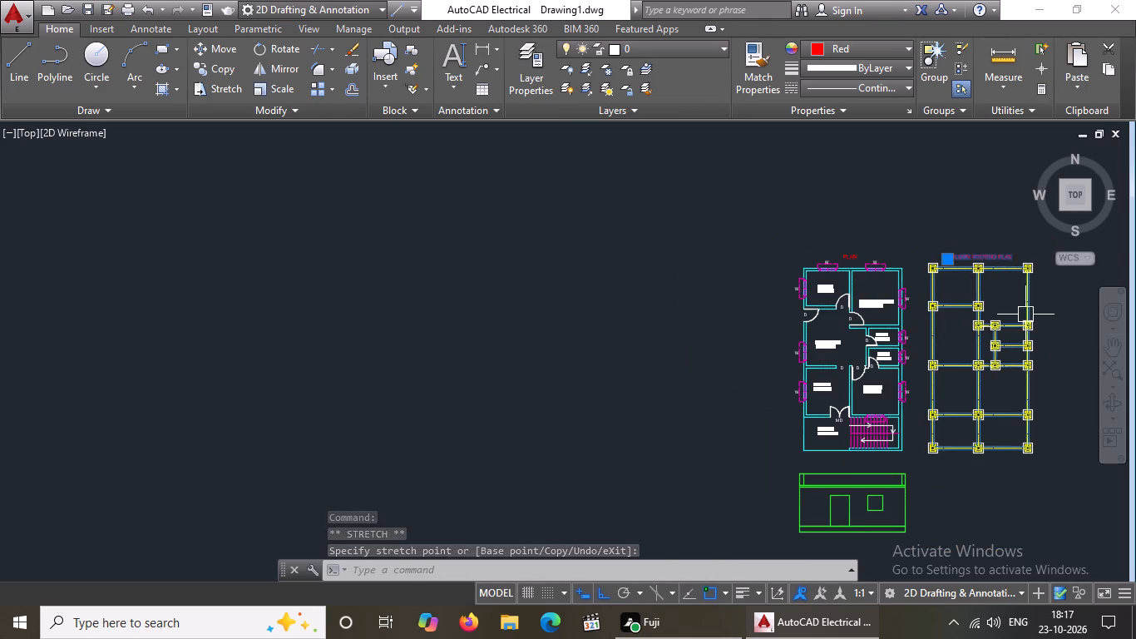
pyautogui.scroll(2, 1045, 307)
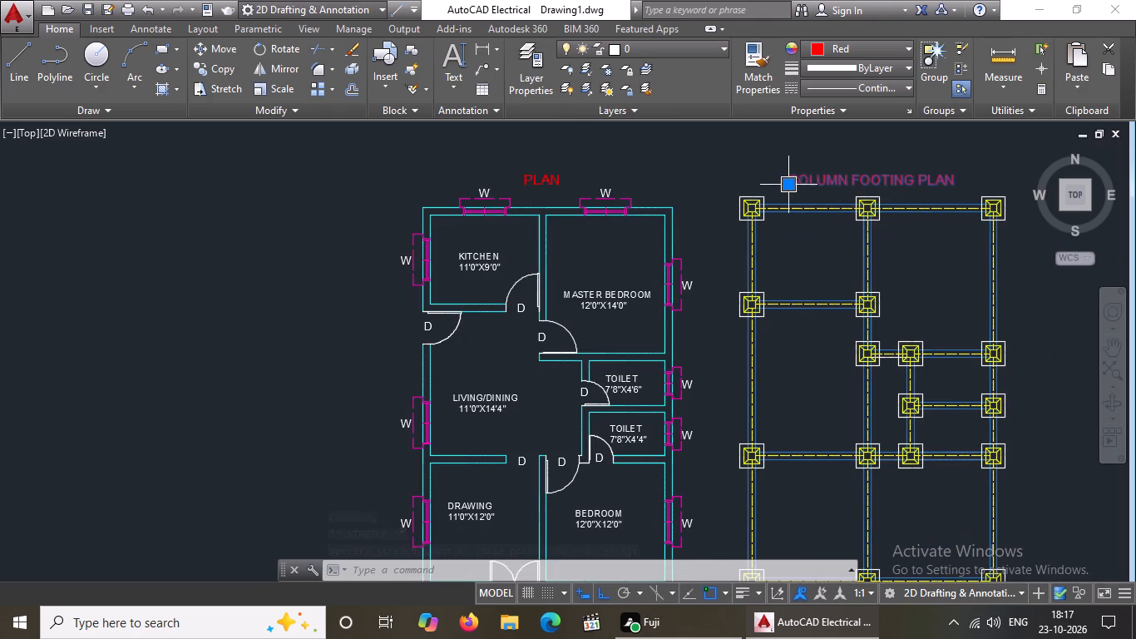
pyautogui.click(787, 184)
pyautogui.click(796, 182)
pyautogui.scroll(-2, 859, 219)
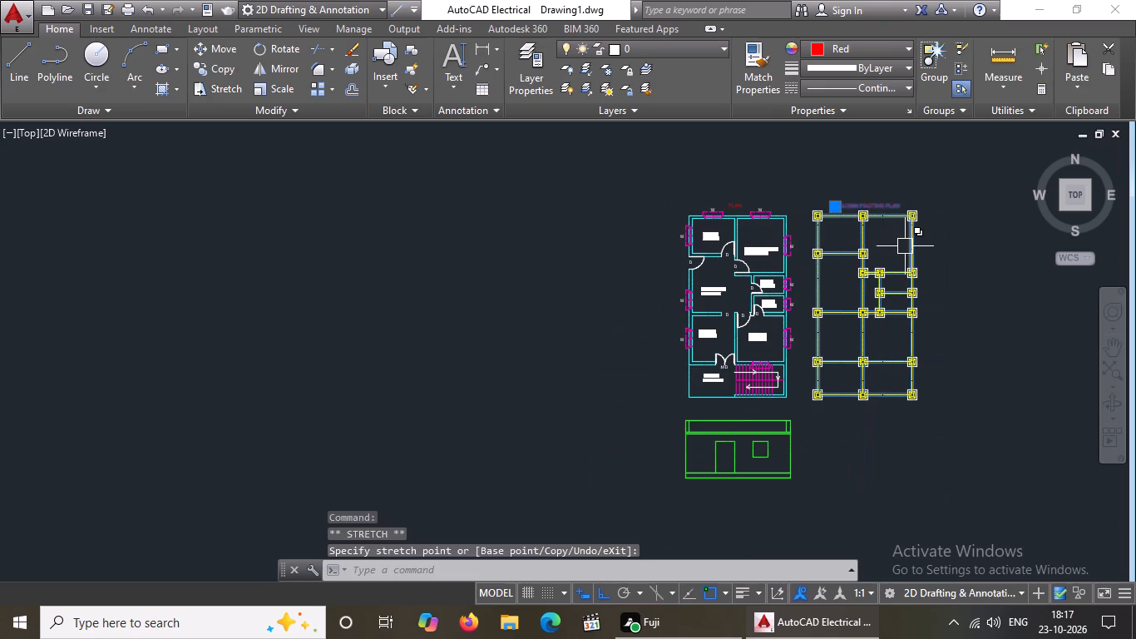
pyautogui.press('Escape')
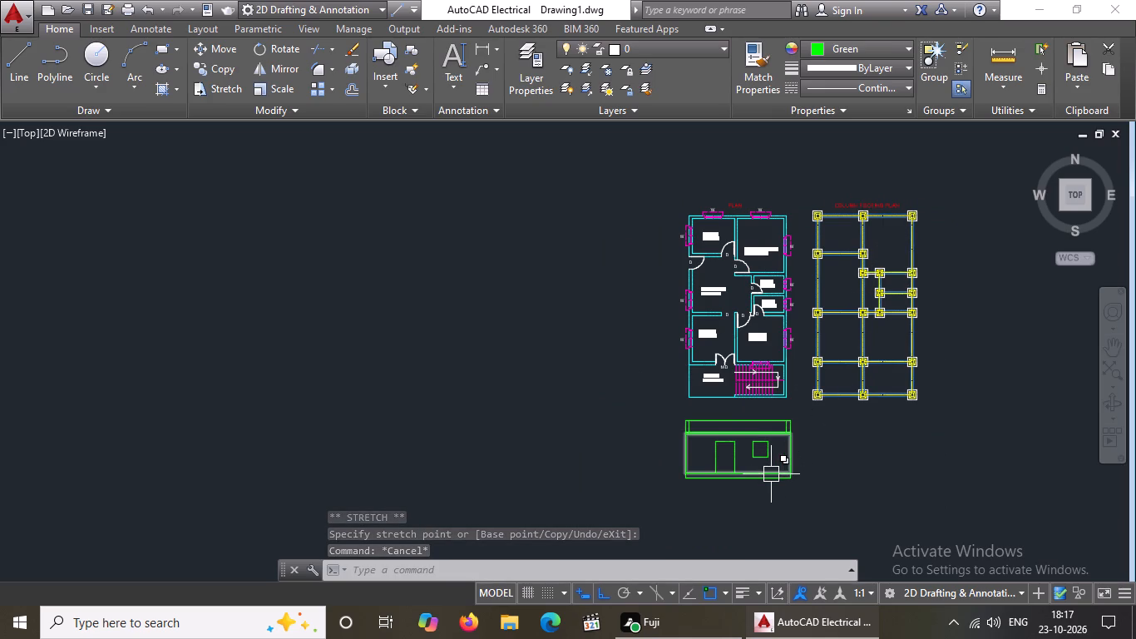
# Copy the red PLAN title straight down about 54'-4", placing it between the floor plan and the green front elevation.
pyautogui.press('Escape')
pyautogui.moveTo(737, 473); pyautogui.dragTo(710, 439, button='middle')
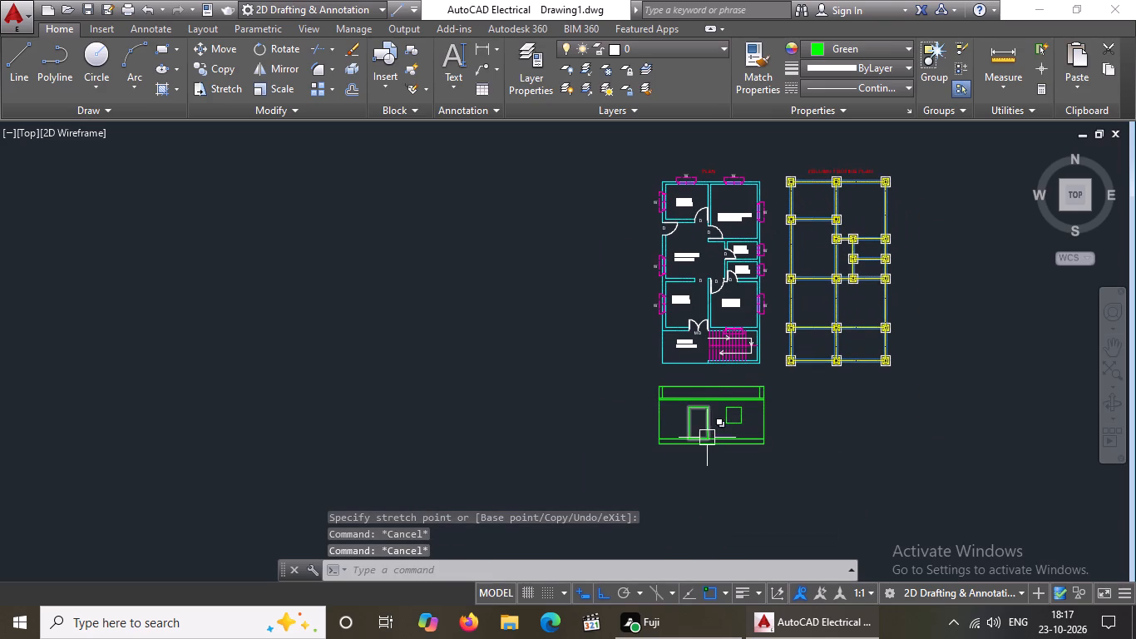
pyautogui.scroll(1, 689, 393)
pyautogui.scroll(-2, 691, 384)
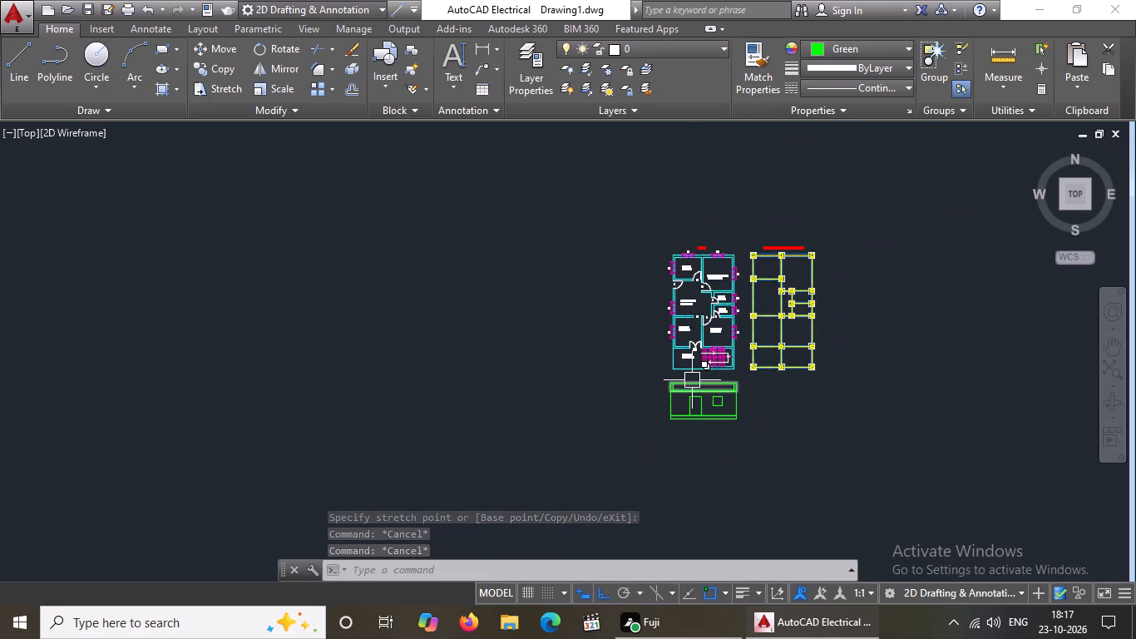
pyautogui.moveTo(692, 379); pyautogui.dragTo(692, 426, button='middle')
pyautogui.scroll(2, 740, 260)
pyautogui.click(637, 348)
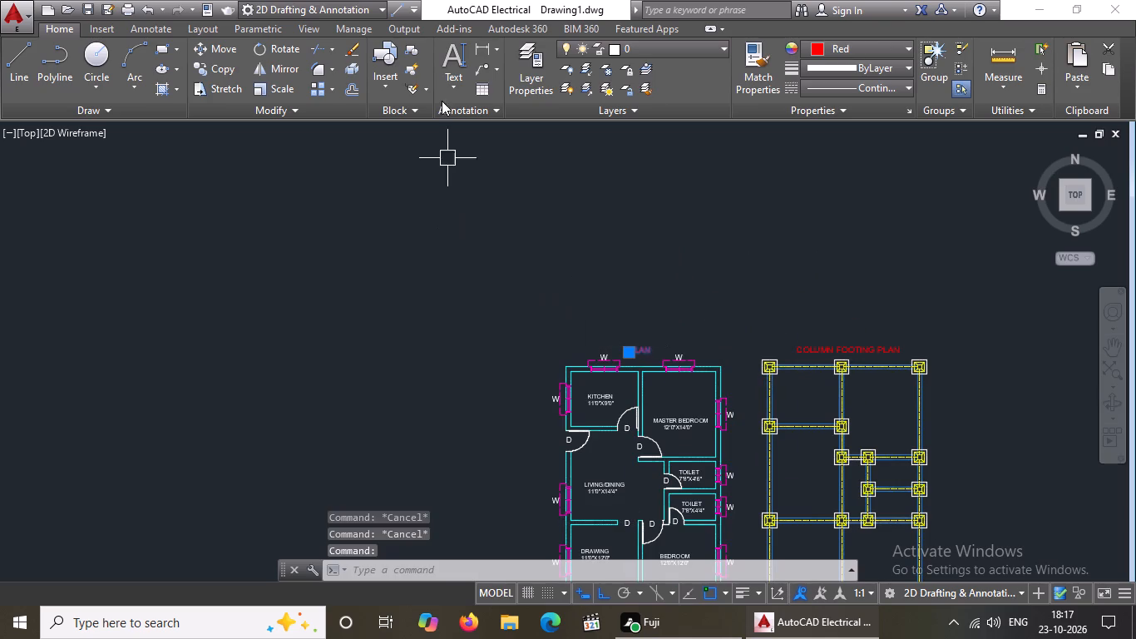
pyautogui.moveTo(218, 67); pyautogui.dragTo(230, 76)
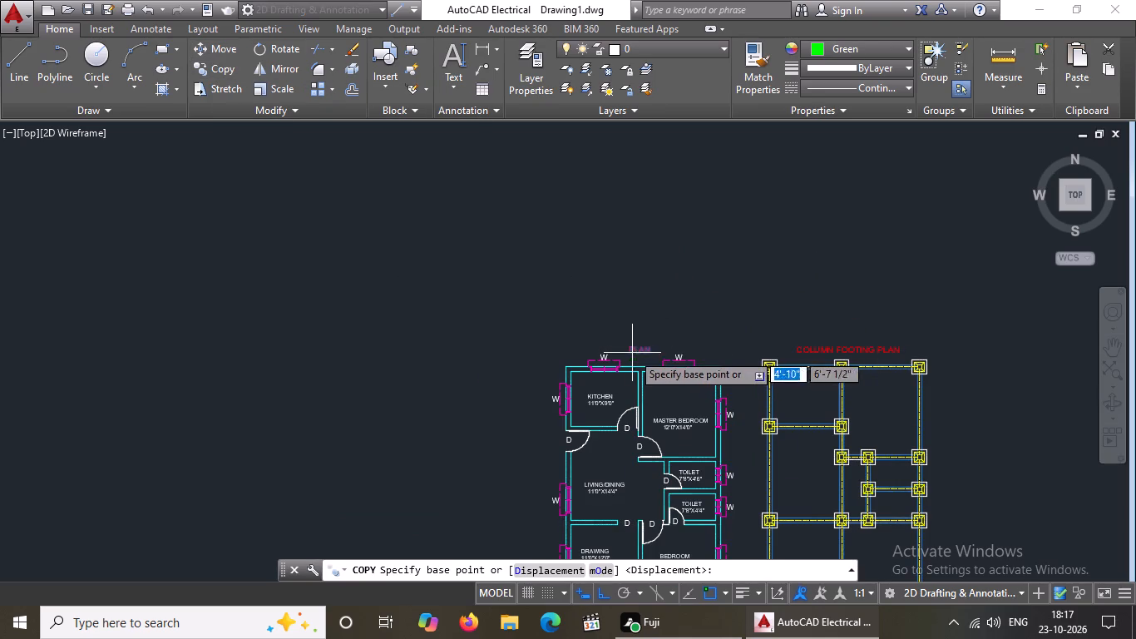
pyautogui.click(639, 350)
pyautogui.scroll(-3, 655, 338)
pyautogui.scroll(3, 651, 472)
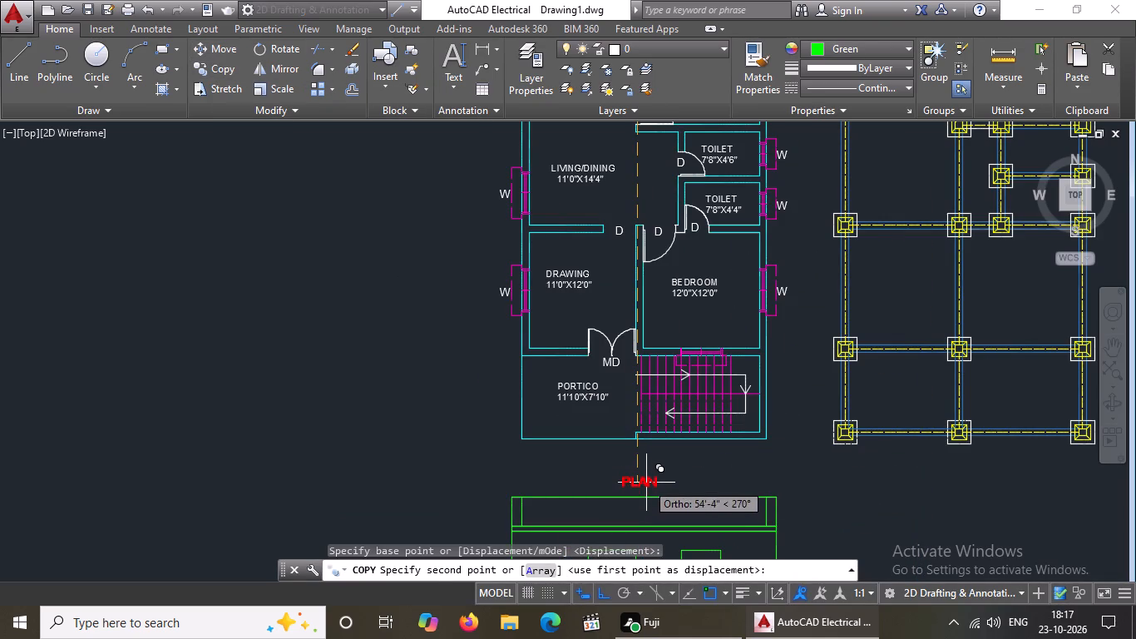
pyautogui.click(646, 482)
pyautogui.press('Escape')
# Change the copied title above the green front elevation to ELEVATION.
pyautogui.doubleClick(649, 479)
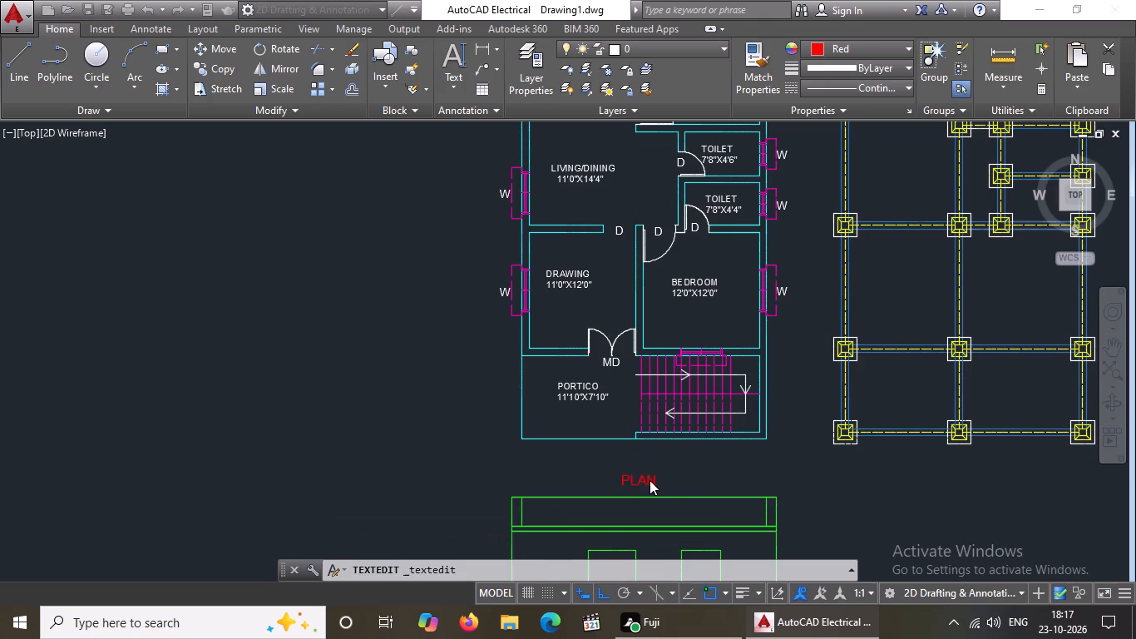
pyautogui.press('BackSpace')
pyautogui.press('BackSpace')
pyautogui.press('BackSpace')
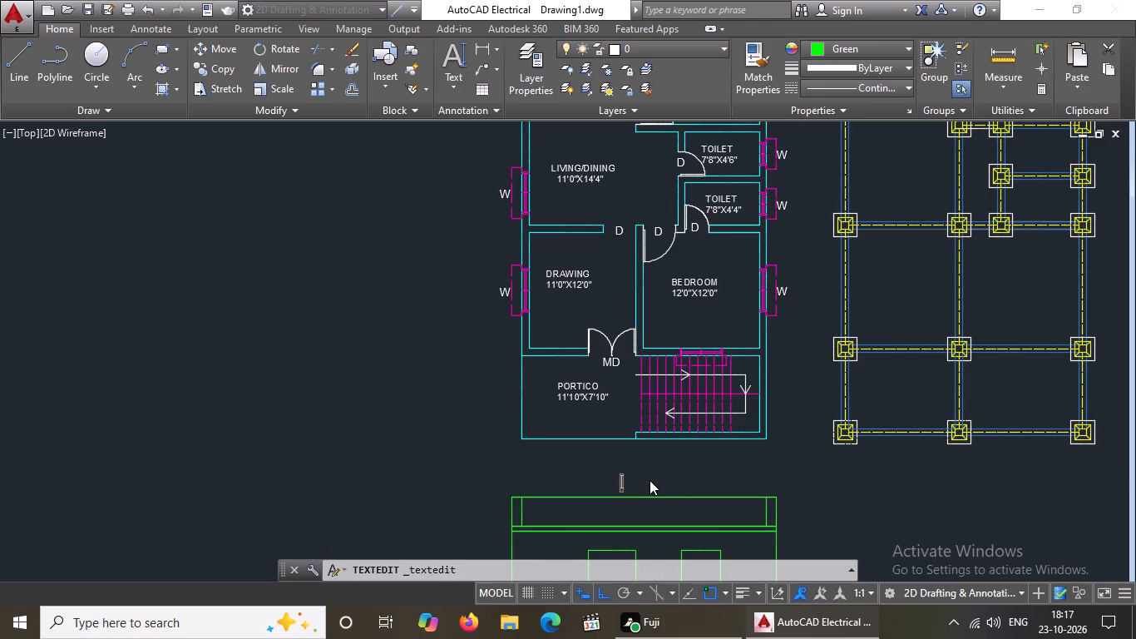
pyautogui.write('ELEVATION')
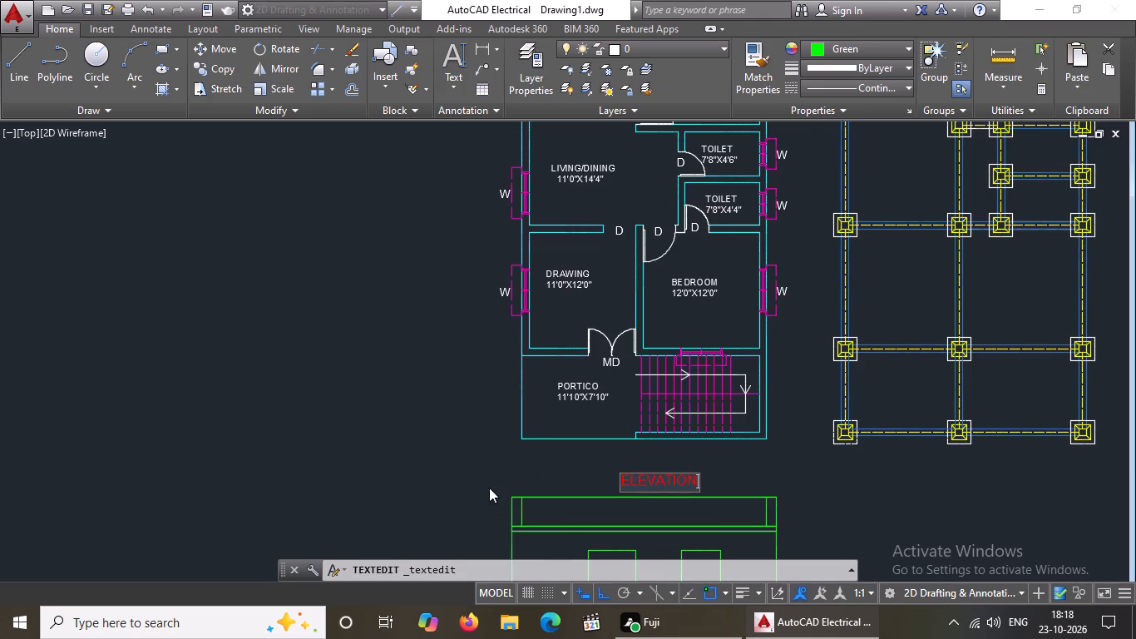
pyautogui.click(432, 459)
# Save the drawing in the Documents folder under the file name 27 27.
pyautogui.scroll(-1, 605, 473)
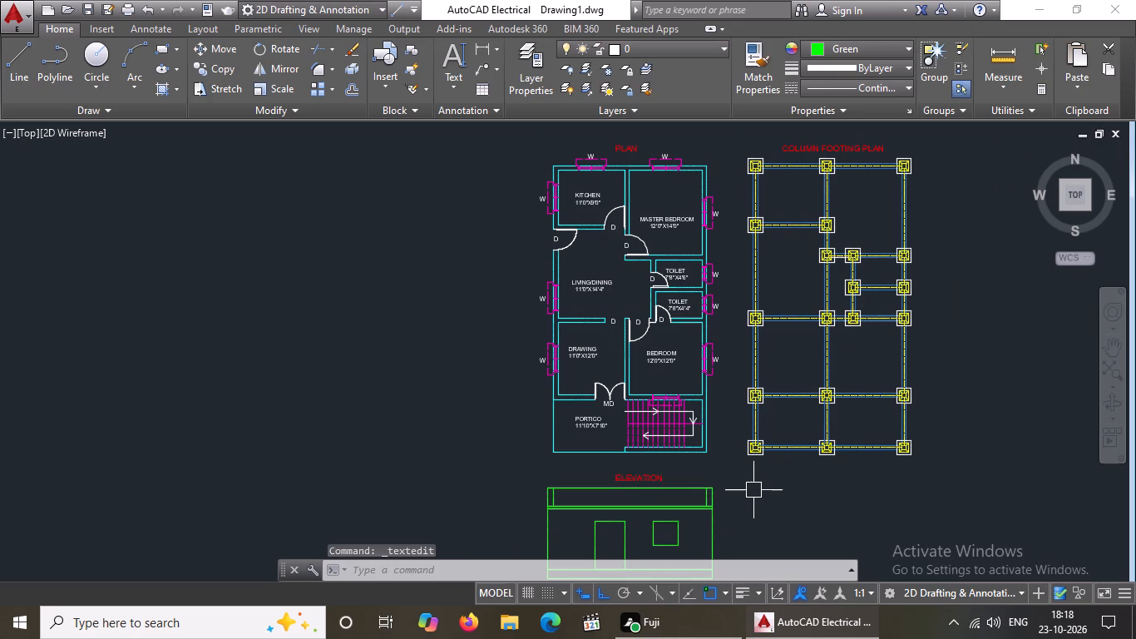
pyautogui.moveTo(712, 456); pyautogui.dragTo(625, 436, button='middle')
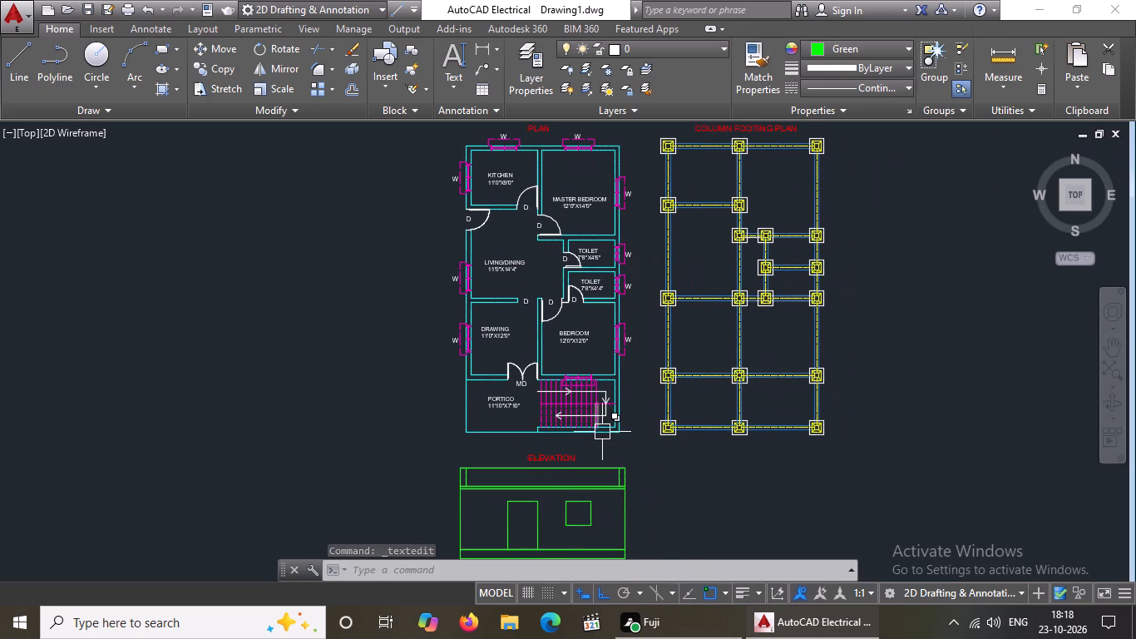
pyautogui.scroll(-1, 602, 432)
pyautogui.scroll(2, 604, 462)
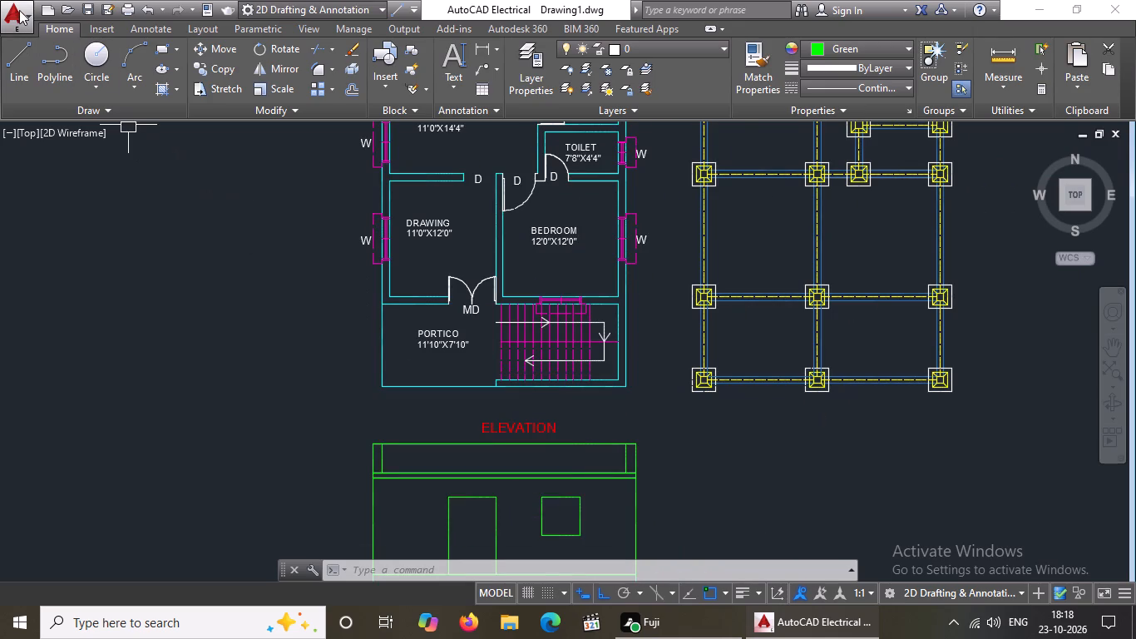
pyautogui.hotkey('ctrl', 's')
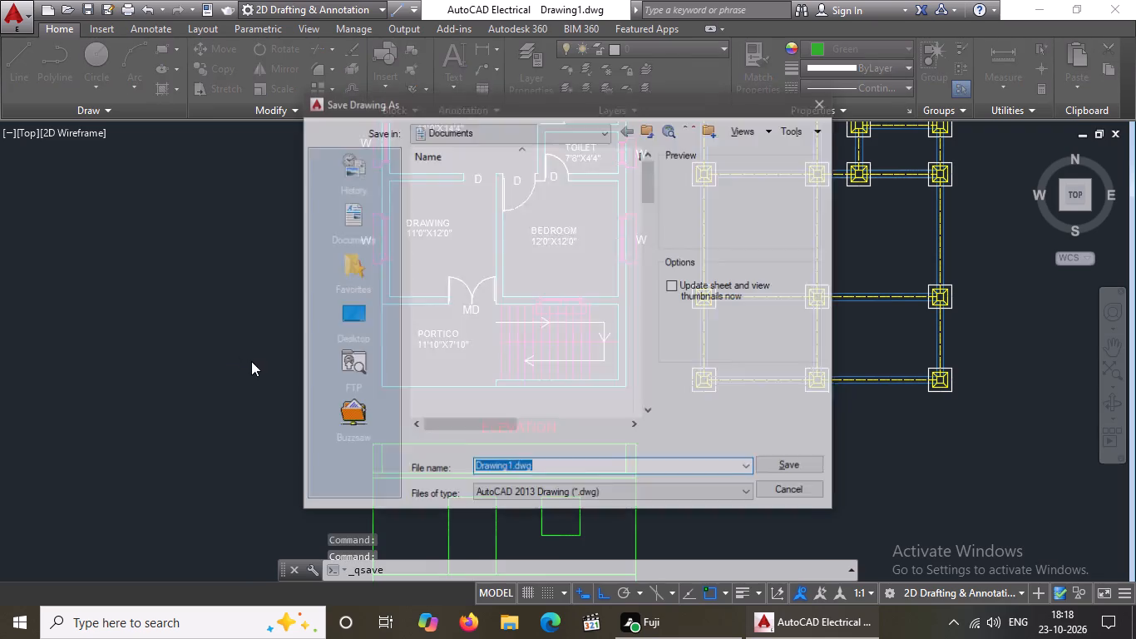
pyautogui.click(510, 466)
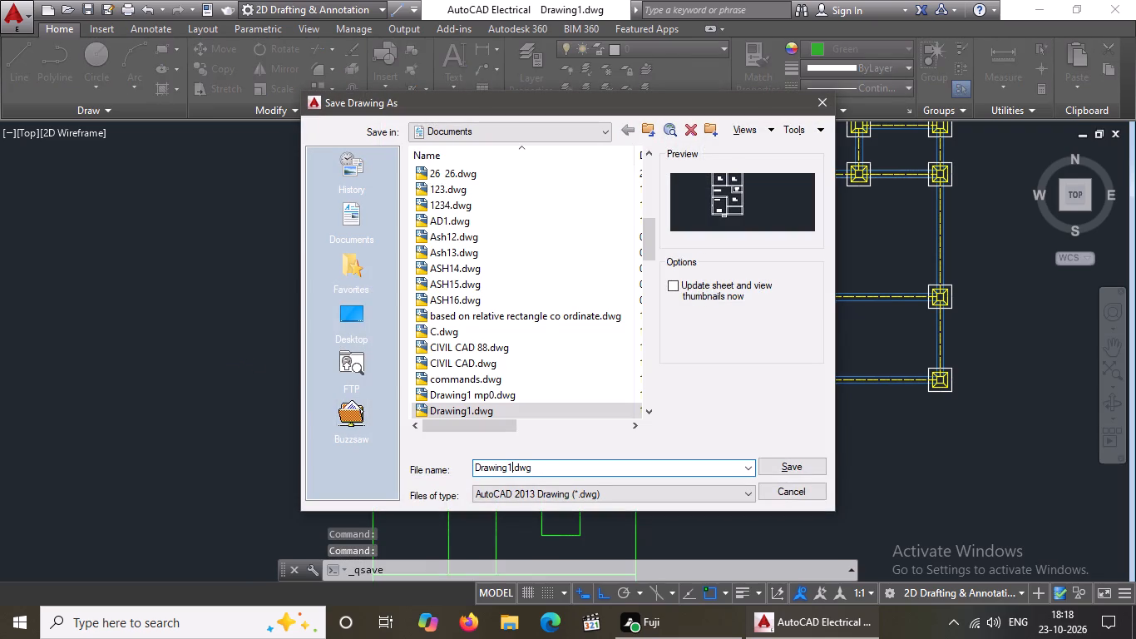
pyautogui.press('BackSpace')
pyautogui.press('BackSpace')
pyautogui.press('BackSpace')
pyautogui.press('BackSpace')
pyautogui.press('BackSpace')
pyautogui.press('BackSpace')
pyautogui.press('BackSpace')
pyautogui.press('BackSpace')
pyautogui.press('BackSpace')
pyautogui.press('BackSpace')
pyautogui.press('BackSpace')
pyautogui.press('BackSpace')
pyautogui.press('BackSpace')
pyautogui.press('BackSpace')
pyautogui.press('BackSpace')
pyautogui.press('BackSpace')
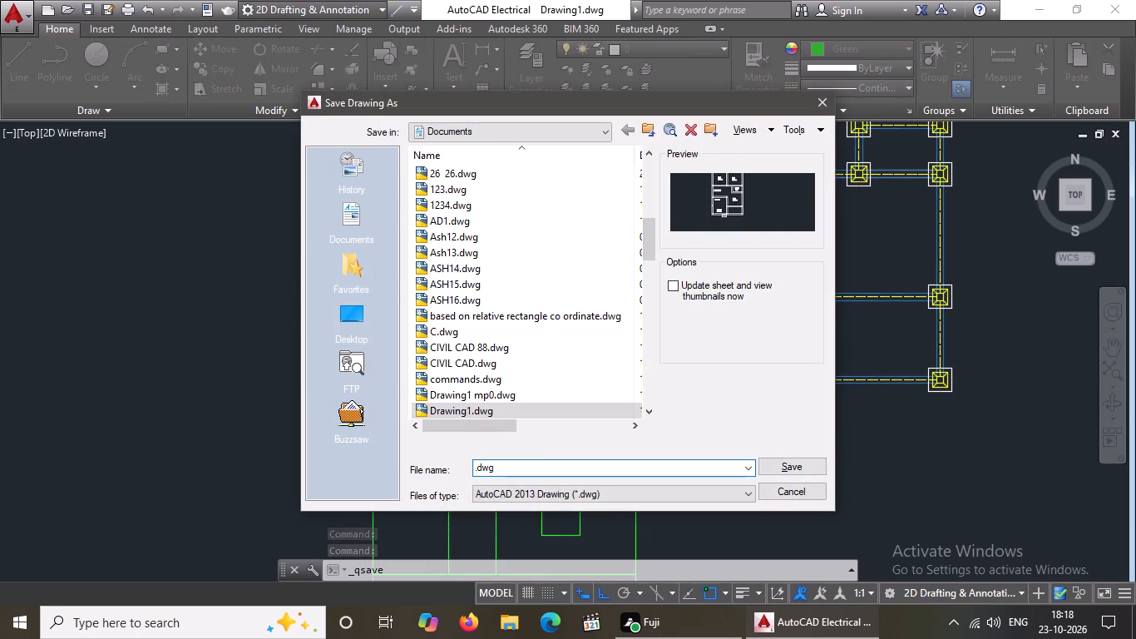
pyautogui.write('27 27')
pyautogui.click(791, 458)
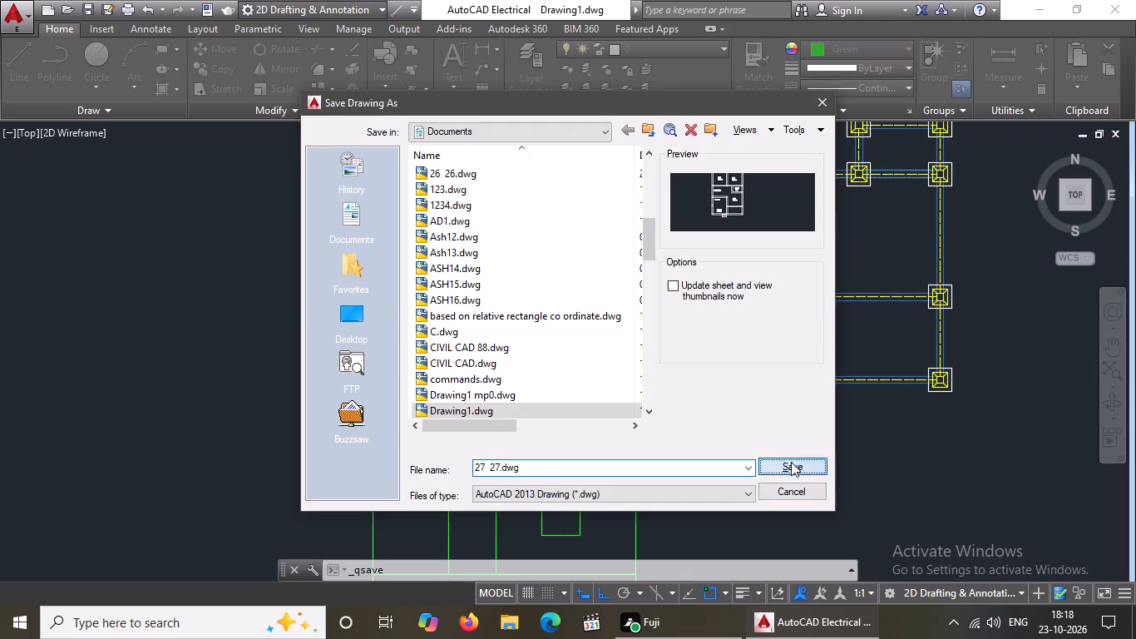
# Copy the MD label from the portico door to just below the bottom-left column footing of the footing plan.
pyautogui.scroll(-1, 635, 359)
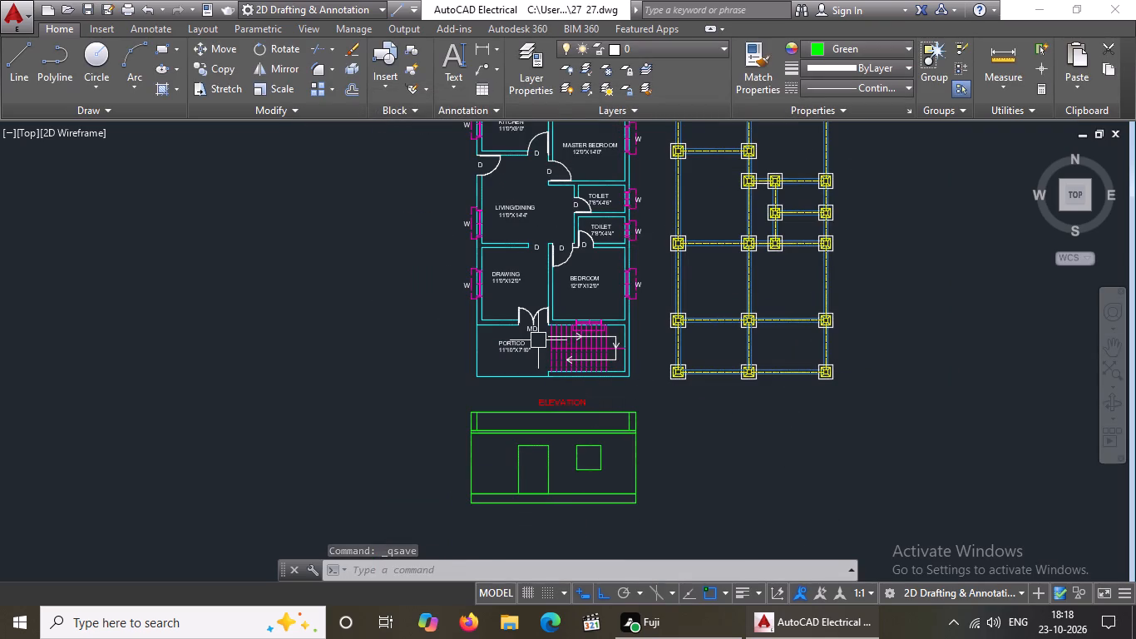
pyautogui.scroll(2, 538, 330)
pyautogui.click(521, 324)
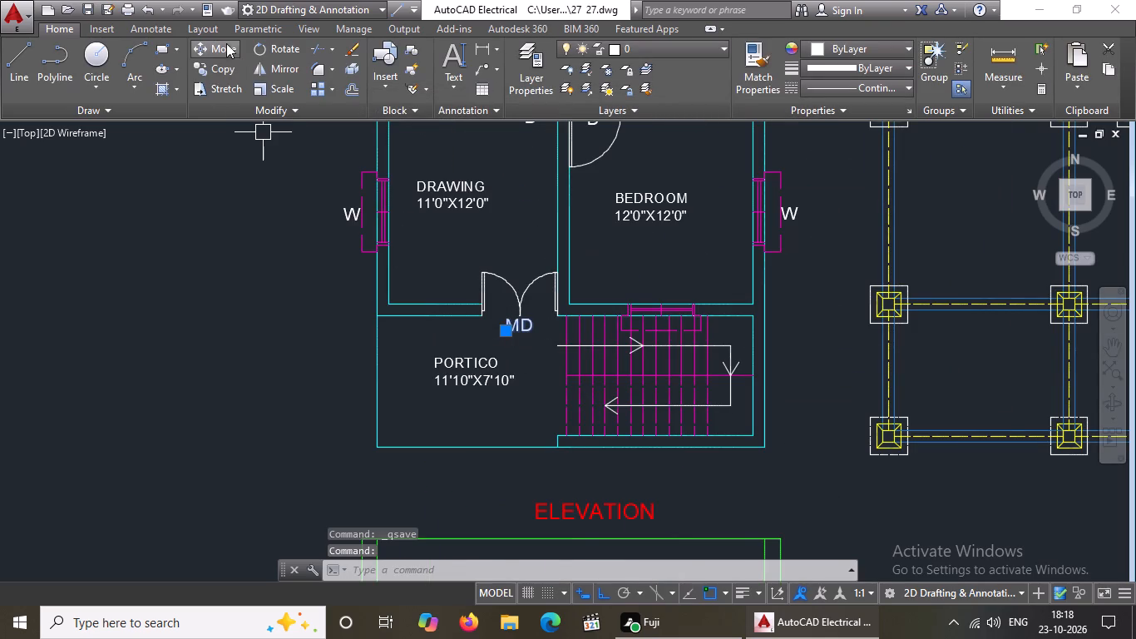
pyautogui.click(219, 66)
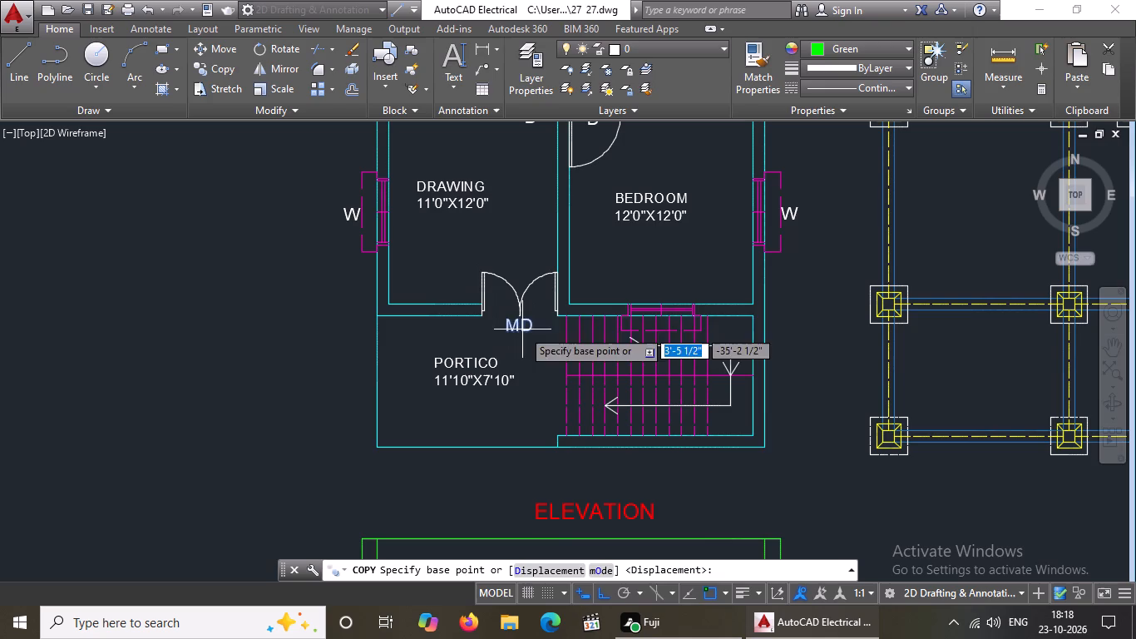
pyautogui.click(522, 329)
pyautogui.moveTo(598, 589); pyautogui.dragTo(611, 585)
pyautogui.scroll(2, 895, 470)
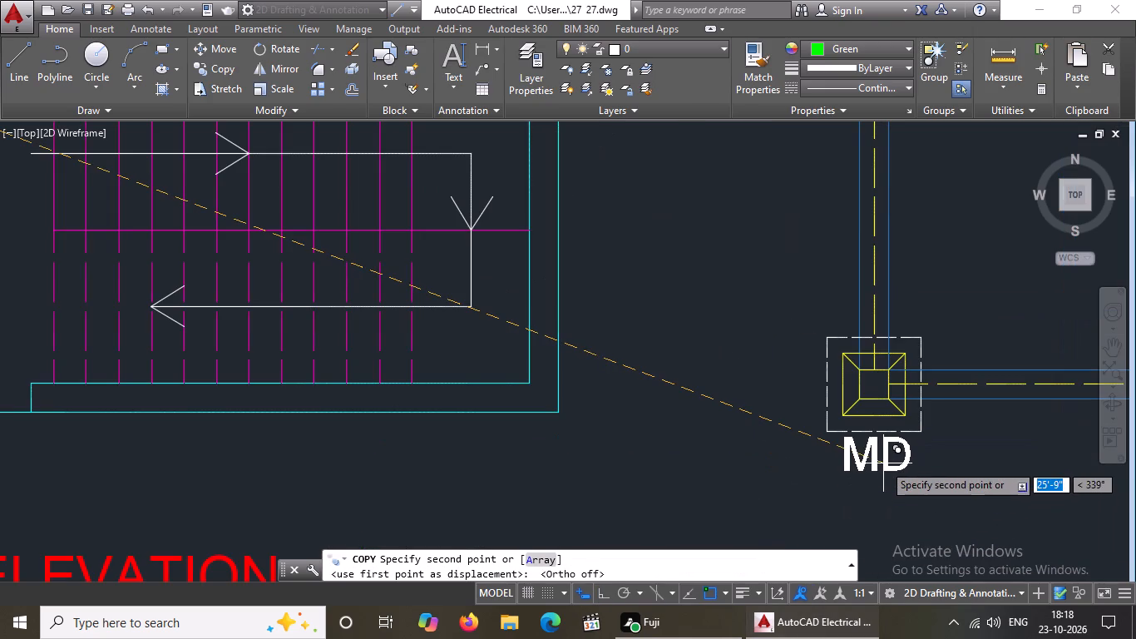
pyautogui.click(882, 463)
pyautogui.press('Escape')
# Change the copied label below the bottom-left footing to CF1.
pyautogui.doubleClick(887, 462)
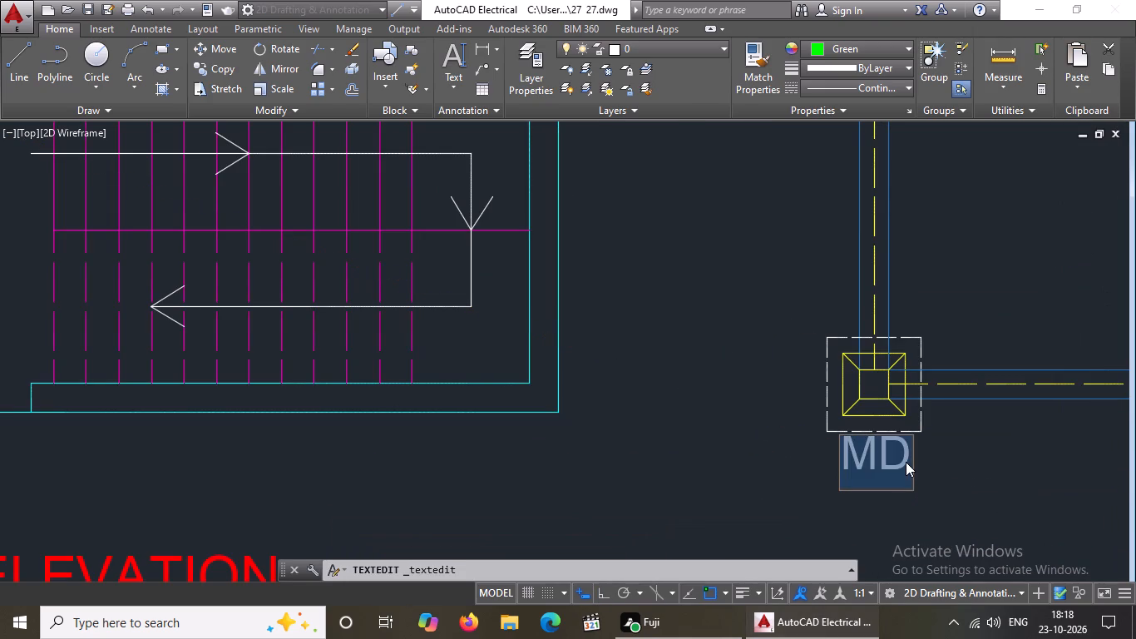
pyautogui.press('BackSpace')
pyautogui.press('BackSpace')
pyautogui.write('CF1')
pyautogui.click(784, 463)
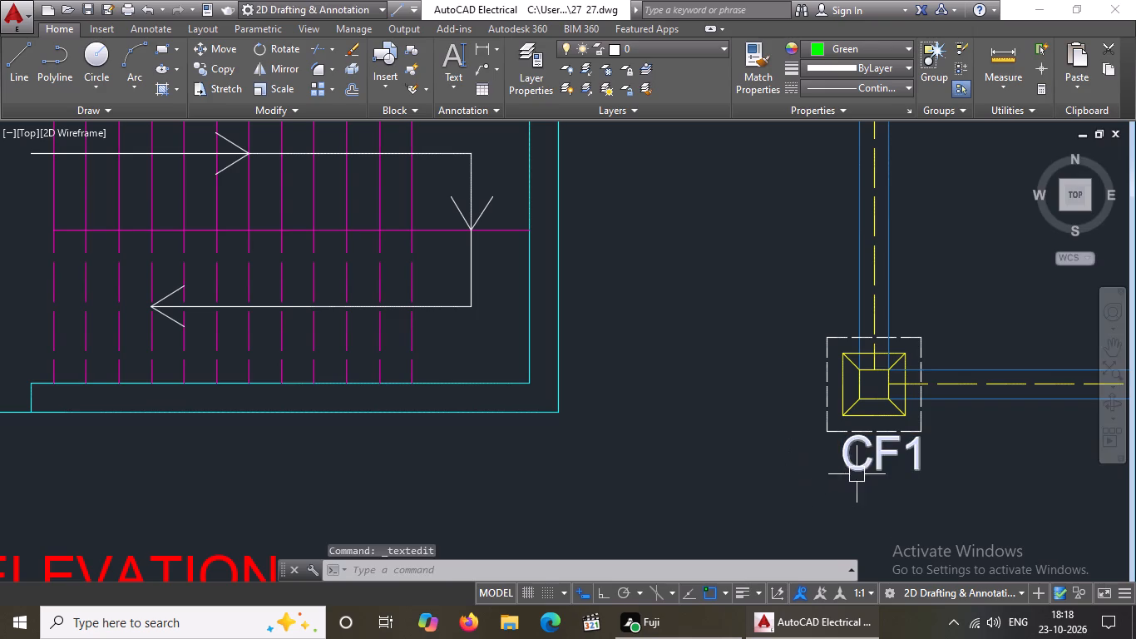
# Shift the CF1 label slightly left to centre it beneath the bottom-left footing.
pyautogui.click(859, 458)
pyautogui.click(844, 473)
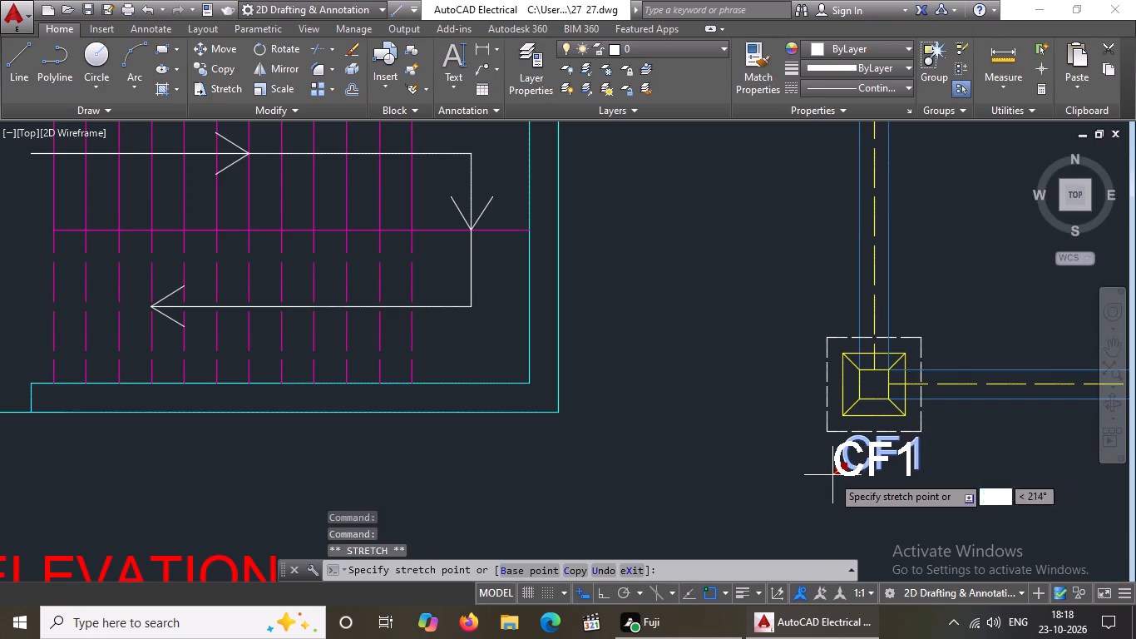
pyautogui.click(832, 471)
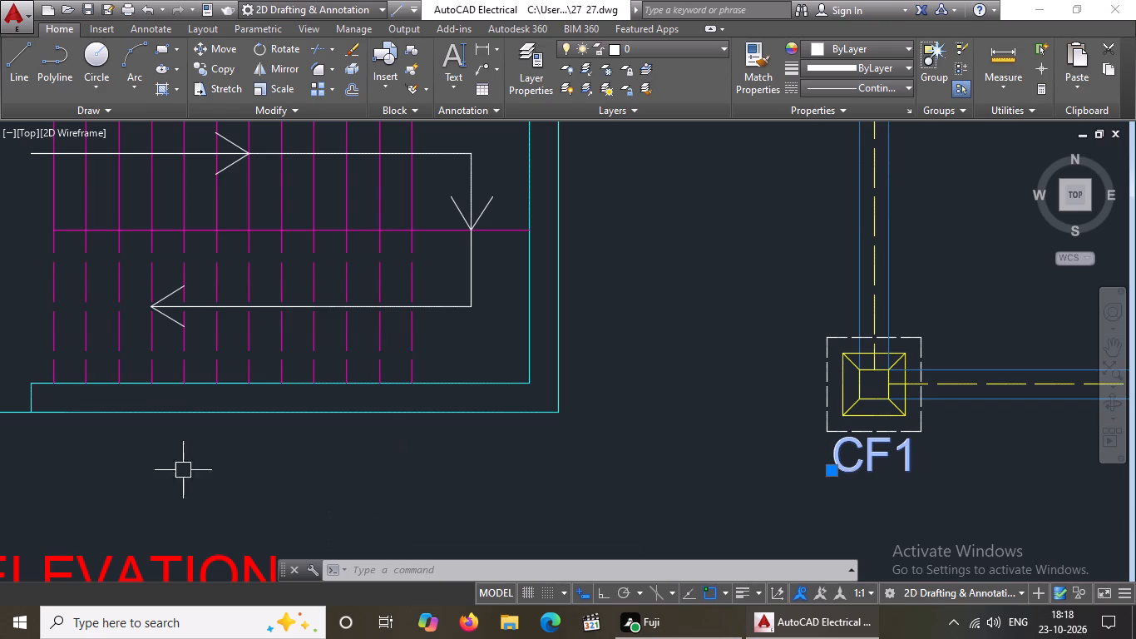
pyautogui.scroll(-4, 815, 384)
pyautogui.press('Escape')
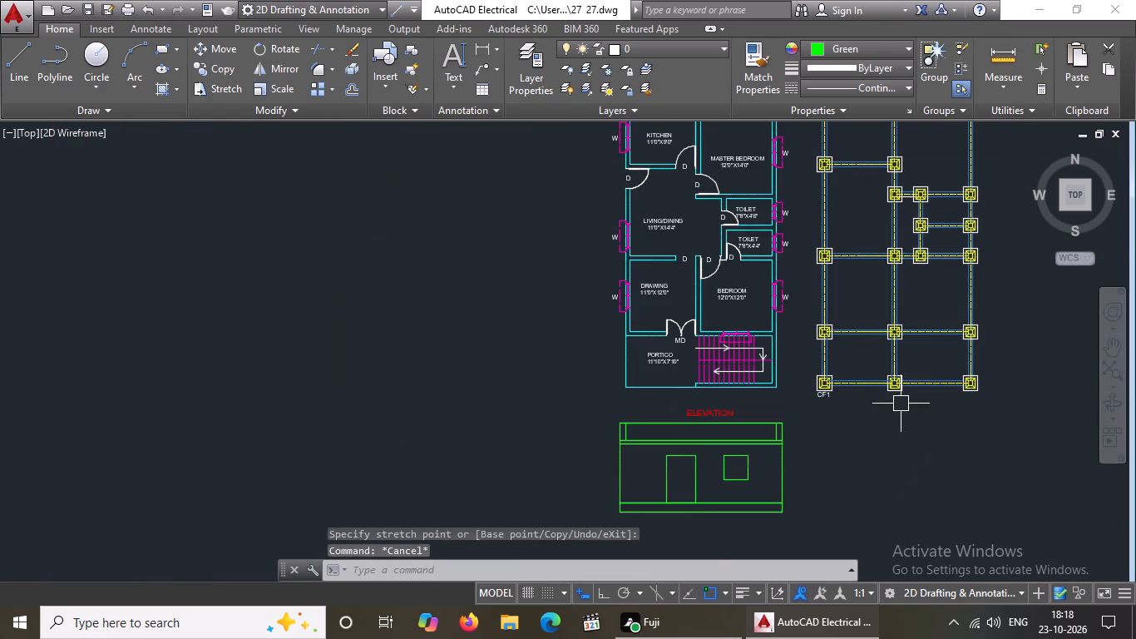
# Copy the CF1 label beneath the middle and right footings of the bottom row, keeping it centred under each.
pyautogui.scroll(2, 901, 403)
pyautogui.click(703, 391)
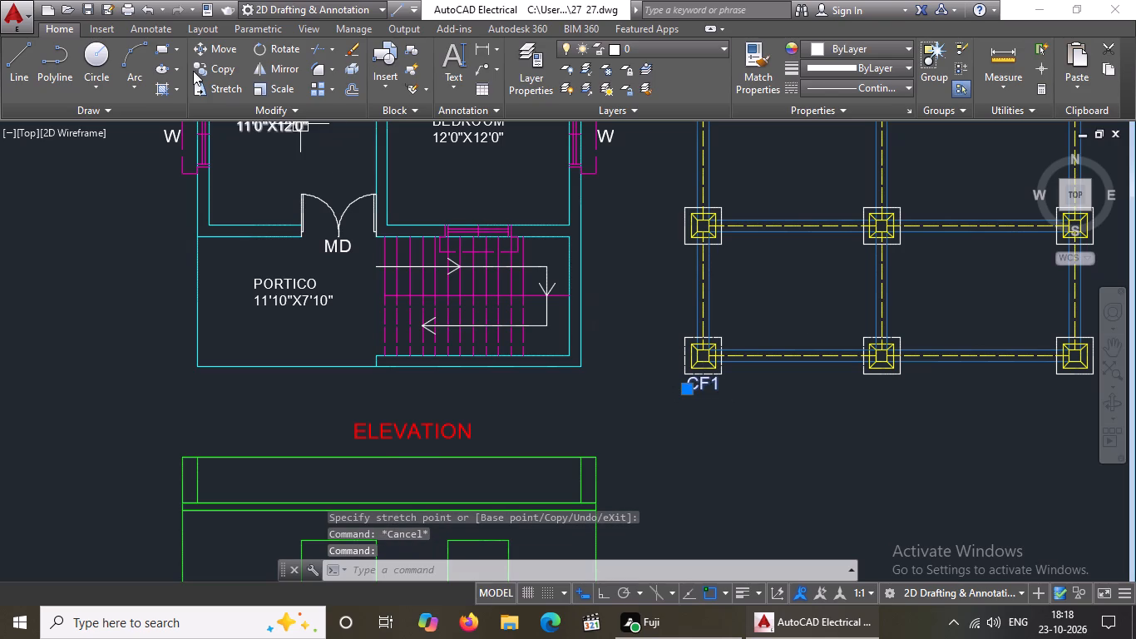
pyautogui.click(220, 65)
pyautogui.scroll(3, 813, 343)
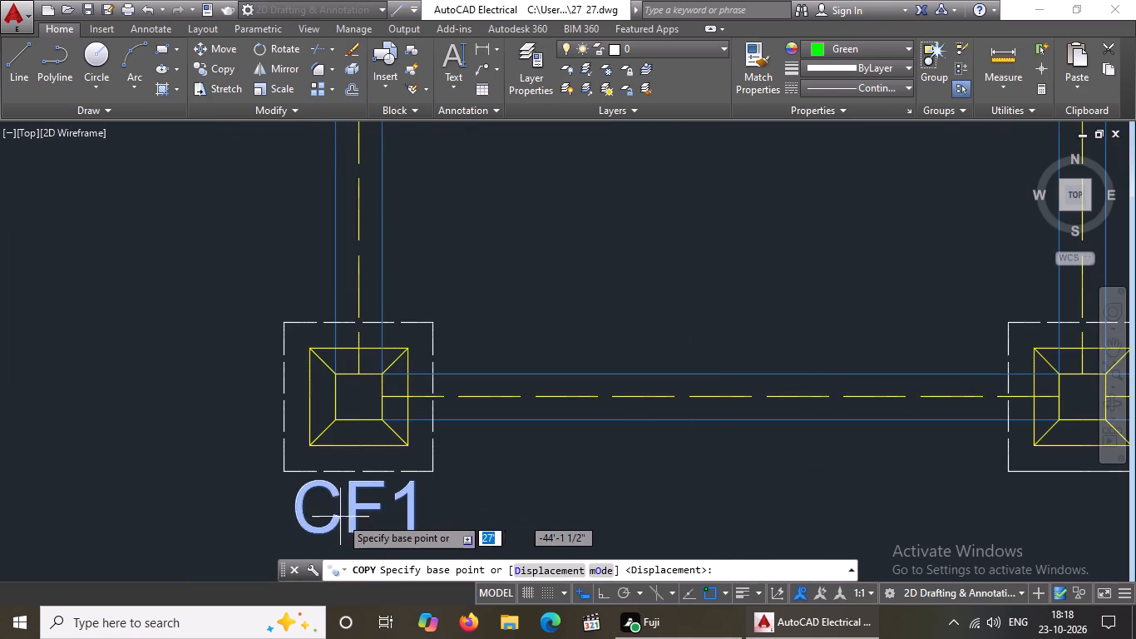
pyautogui.click(358, 511)
pyautogui.scroll(-3, 501, 478)
pyautogui.scroll(2, 655, 486)
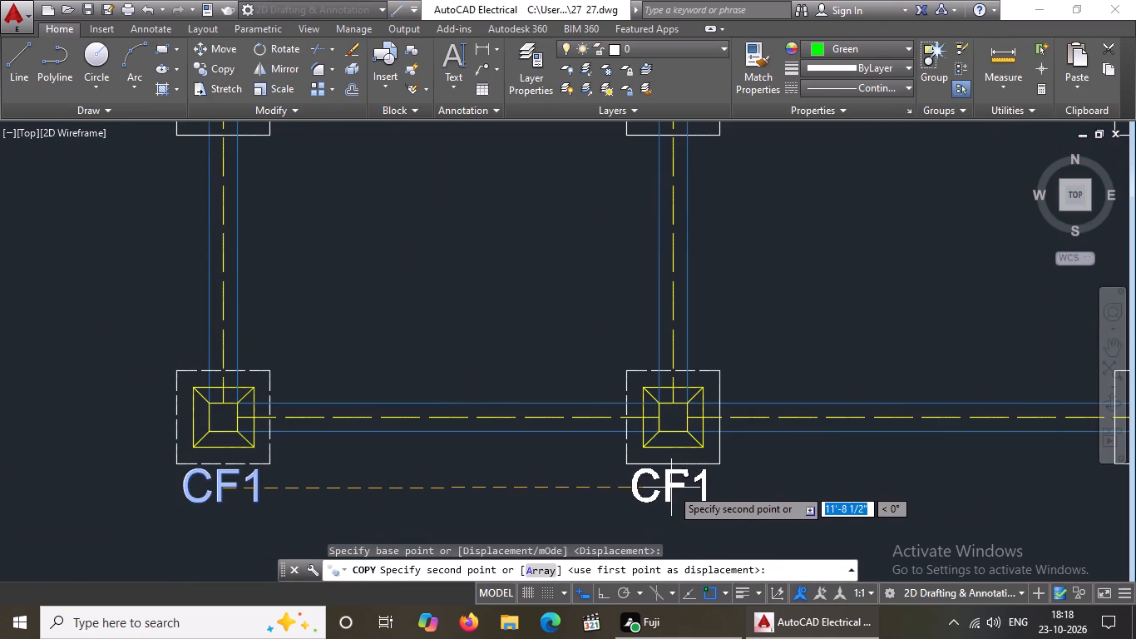
pyautogui.click(672, 488)
pyautogui.scroll(-1, 694, 483)
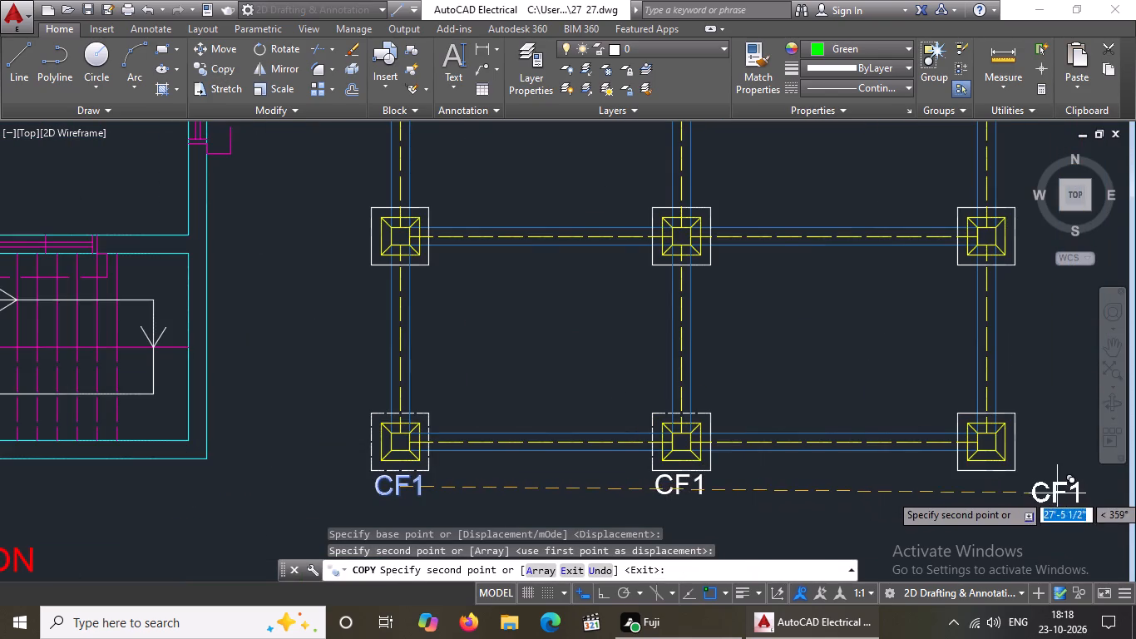
pyautogui.scroll(2, 996, 485)
pyautogui.click(971, 488)
pyautogui.scroll(-3, 924, 490)
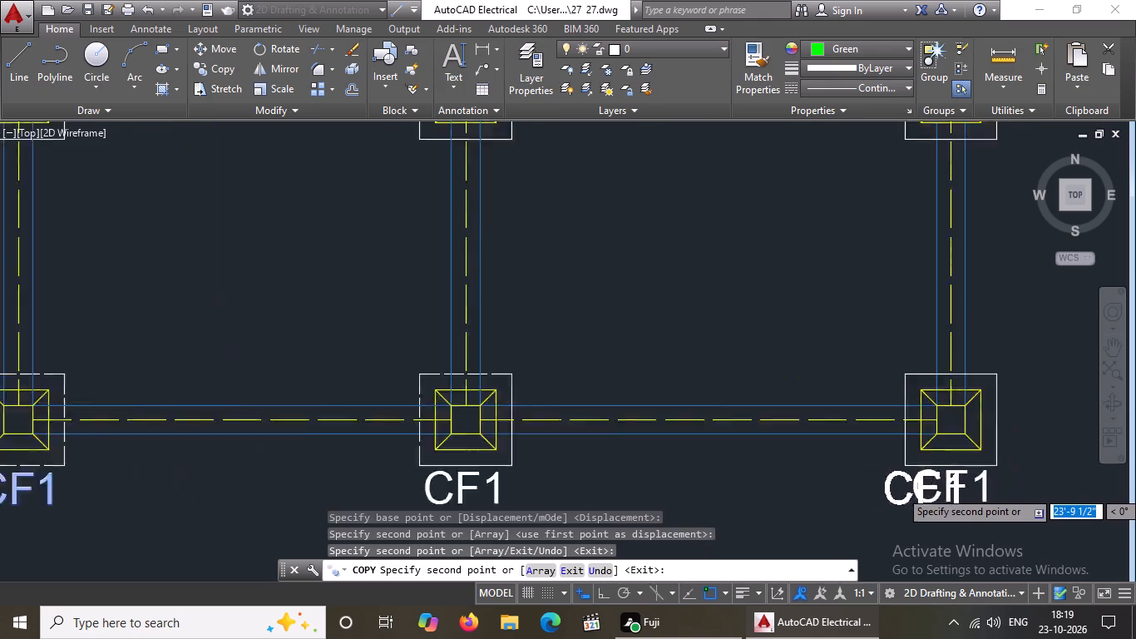
# Copy the CF1 label beneath the left, middle and right footings of the second row from the bottom.
pyautogui.scroll(2, 559, 370)
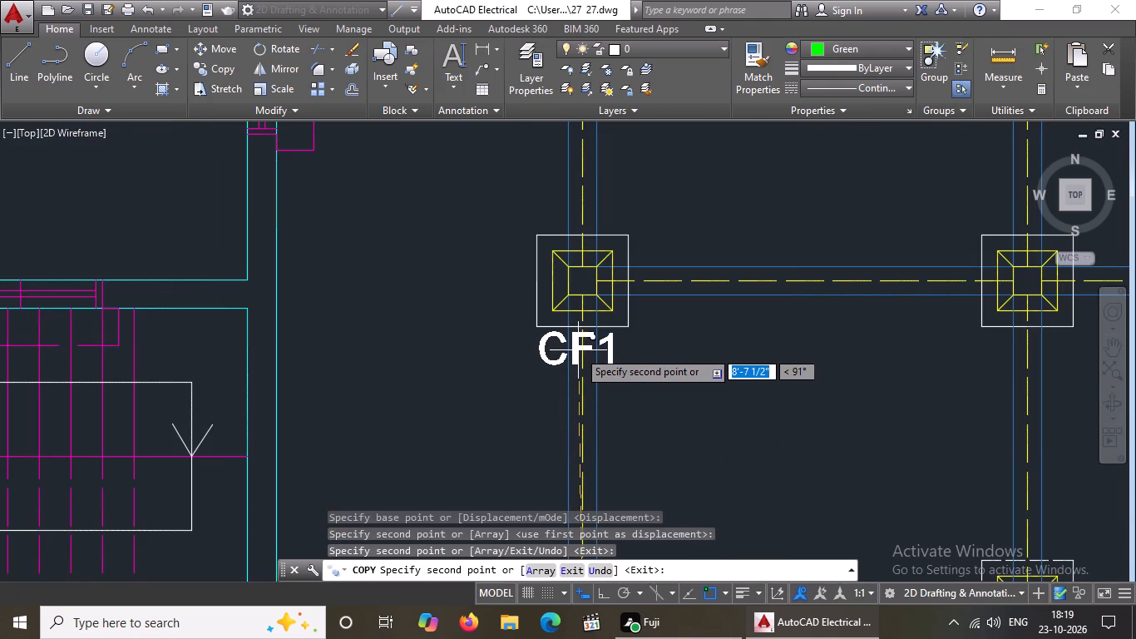
pyautogui.click(579, 349)
pyautogui.scroll(-3, 581, 349)
pyautogui.scroll(3, 707, 361)
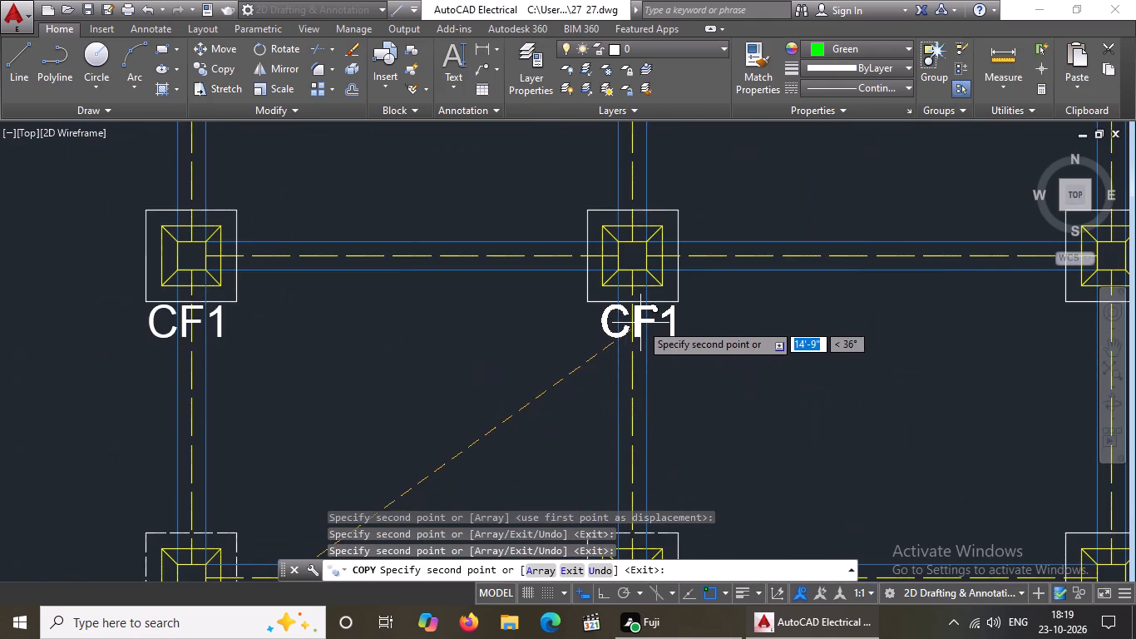
pyautogui.click(635, 324)
pyautogui.scroll(-3, 660, 324)
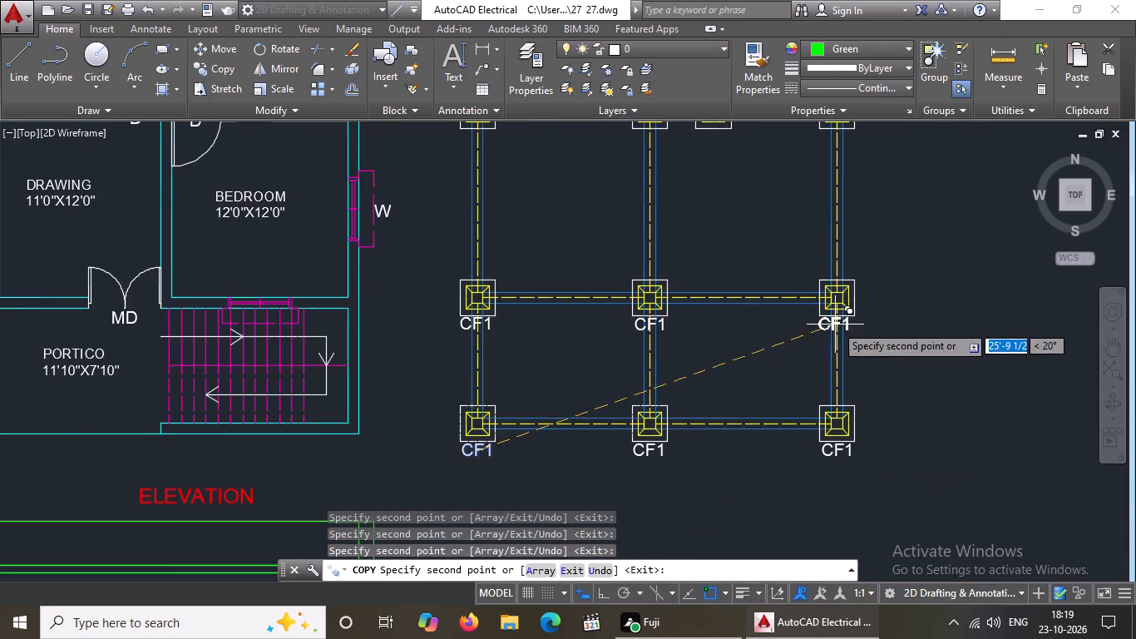
pyautogui.scroll(2, 834, 324)
pyautogui.moveTo(837, 324); pyautogui.dragTo(841, 331)
pyautogui.scroll(-3, 838, 344)
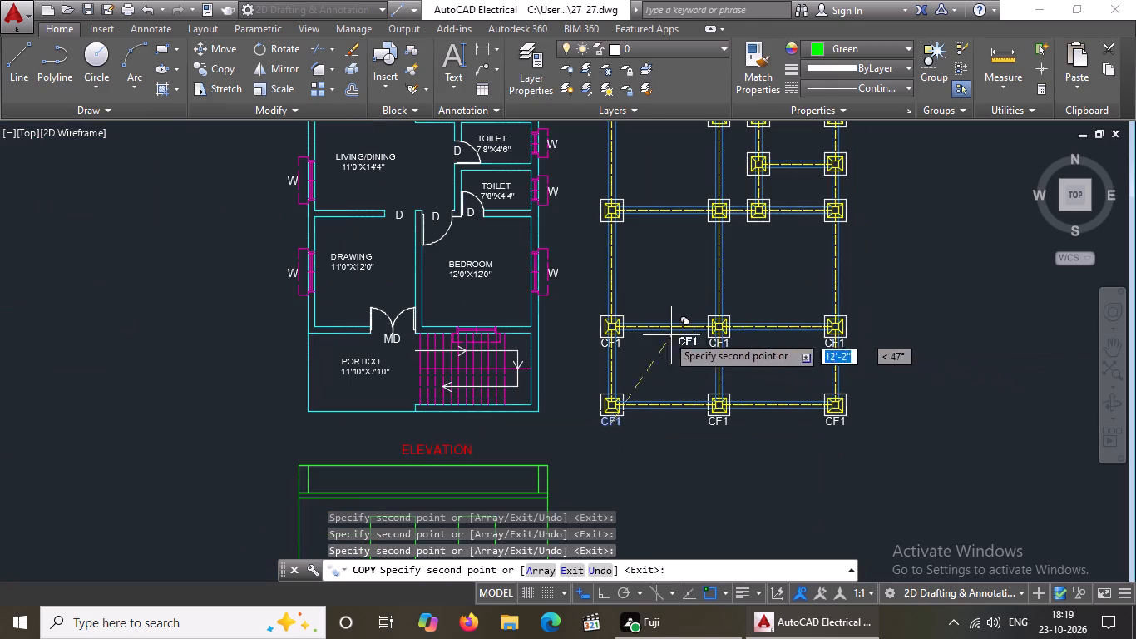
# Copy the CF1 label beneath all four footings of the third row from the bottom, centred under each.
pyautogui.scroll(3, 611, 234)
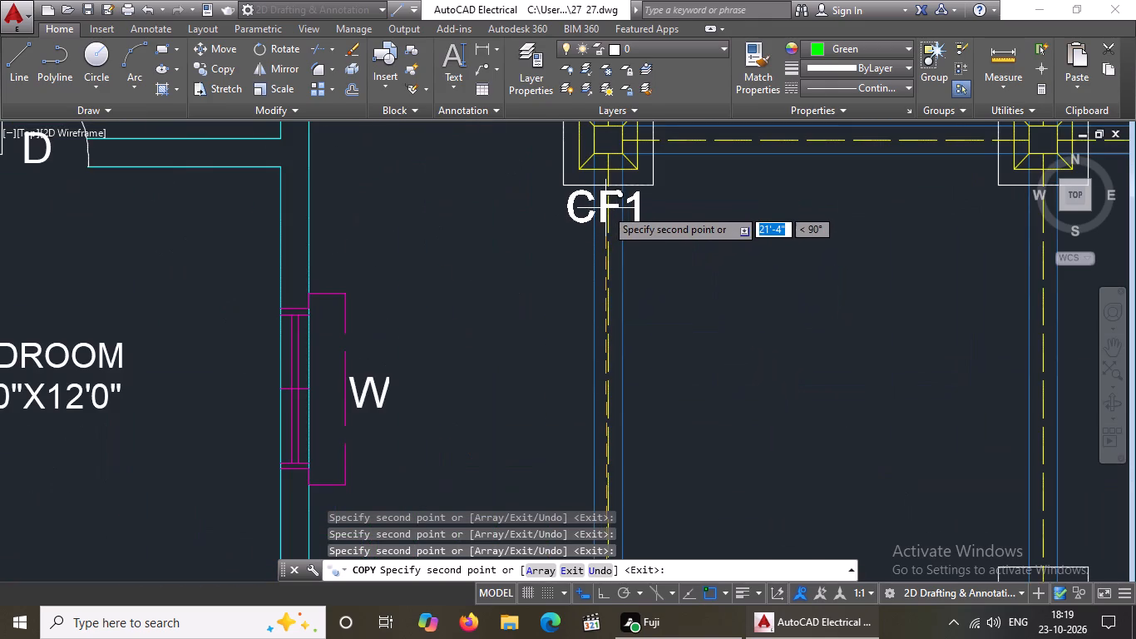
pyautogui.click(605, 208)
pyautogui.scroll(-4, 656, 221)
pyautogui.scroll(4, 771, 227)
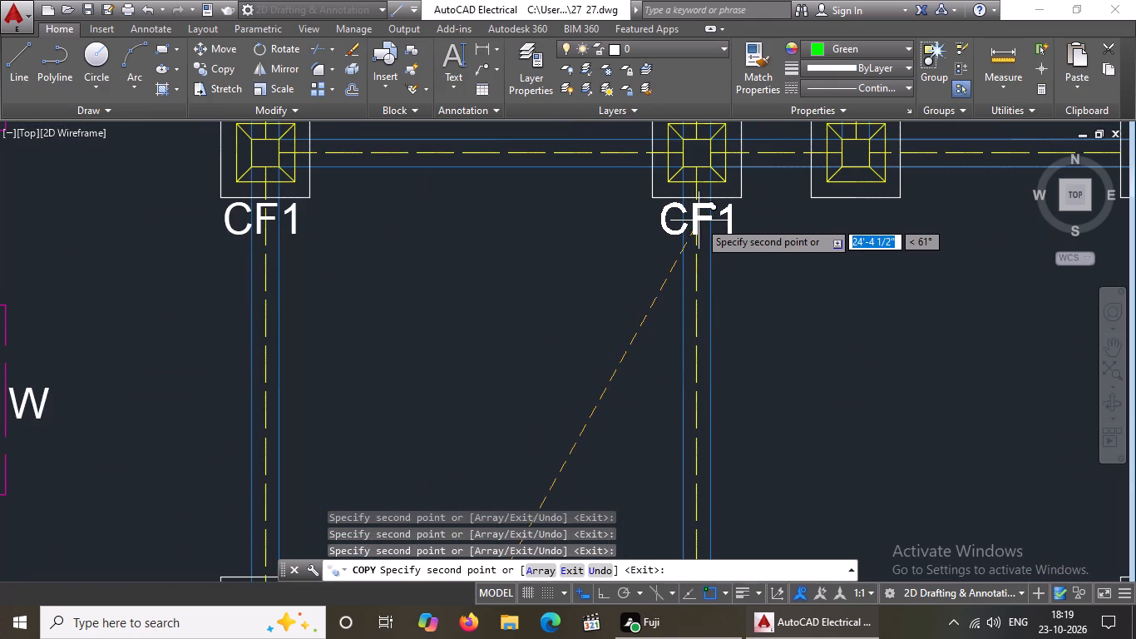
pyautogui.click(699, 220)
pyautogui.scroll(-3, 789, 227)
pyautogui.scroll(3, 803, 228)
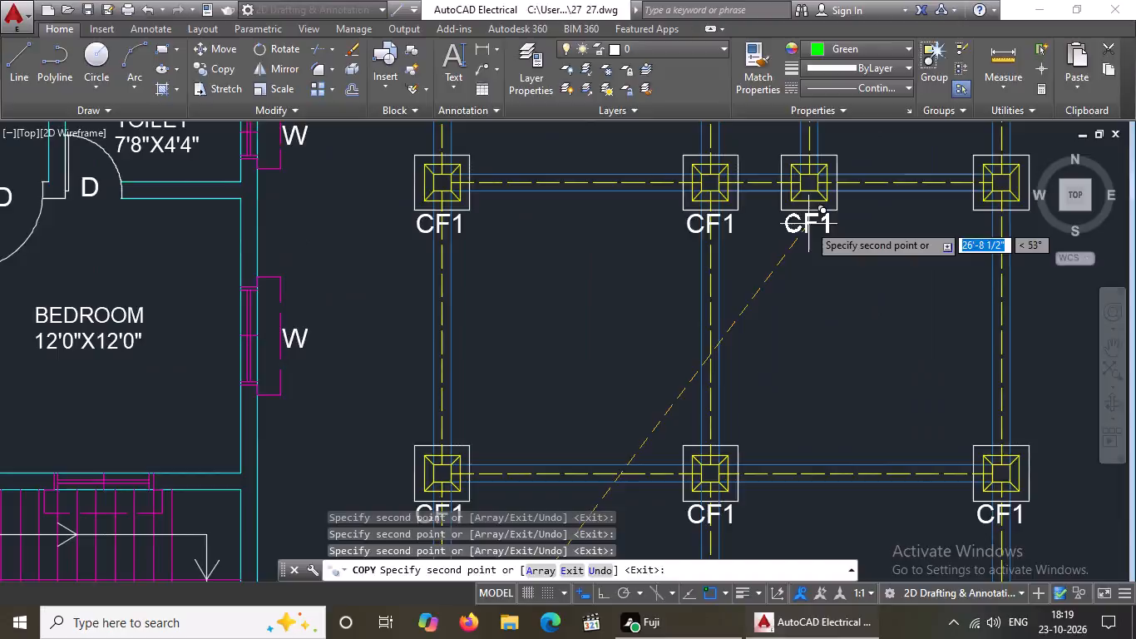
pyautogui.click(808, 224)
pyautogui.scroll(-3, 836, 227)
pyautogui.scroll(3, 906, 229)
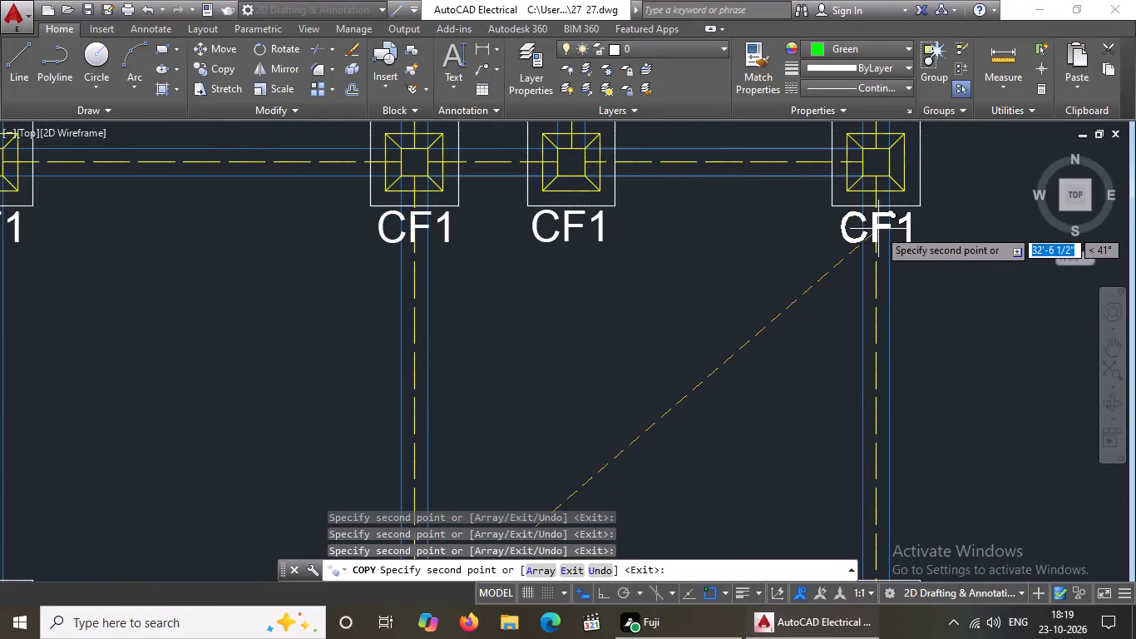
pyautogui.click(878, 229)
# Copy the CF1 label beneath the two footings of the short row just above the third row.
pyautogui.scroll(-4, 867, 240)
pyautogui.moveTo(851, 341); pyautogui.dragTo(847, 361, button='middle')
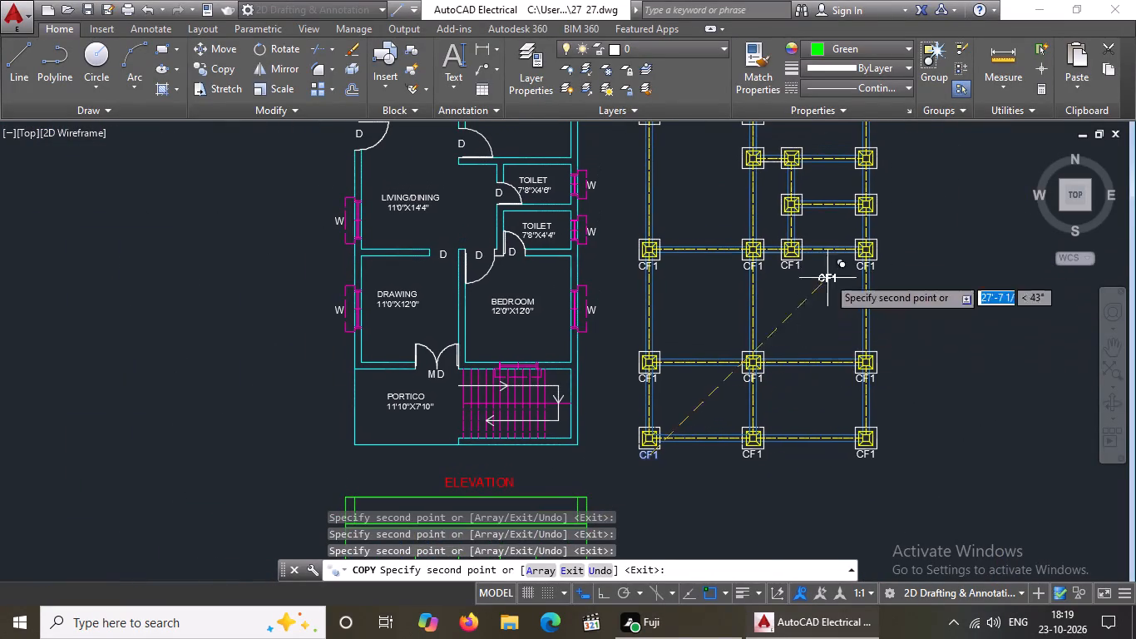
pyautogui.scroll(2, 797, 205)
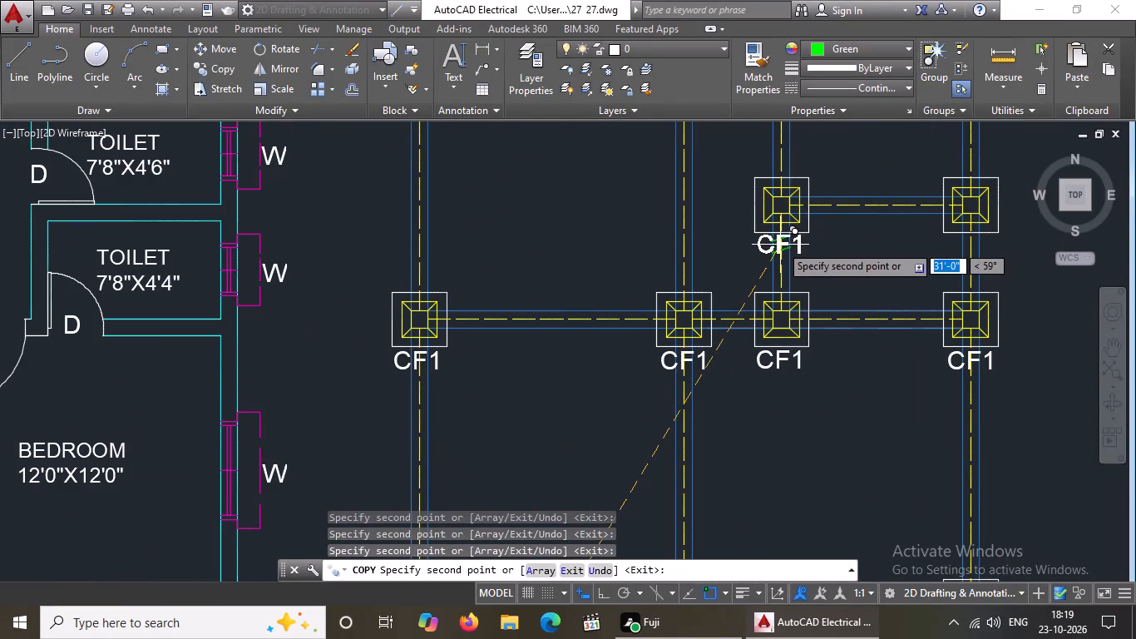
pyautogui.click(780, 245)
pyautogui.scroll(-2, 841, 252)
pyautogui.scroll(3, 877, 244)
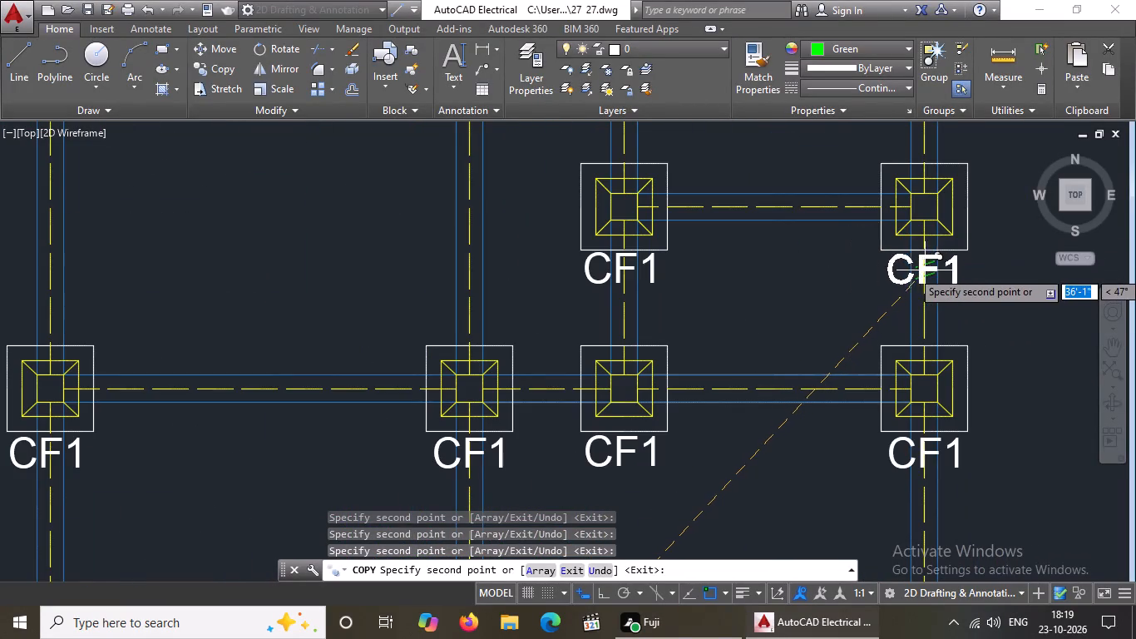
pyautogui.click(924, 271)
# Copy the CF1 label beneath the three footings of the fifth row from the bottom of the footing plan.
pyautogui.scroll(-2, 911, 285)
pyautogui.moveTo(830, 234); pyautogui.dragTo(832, 254, button='middle')
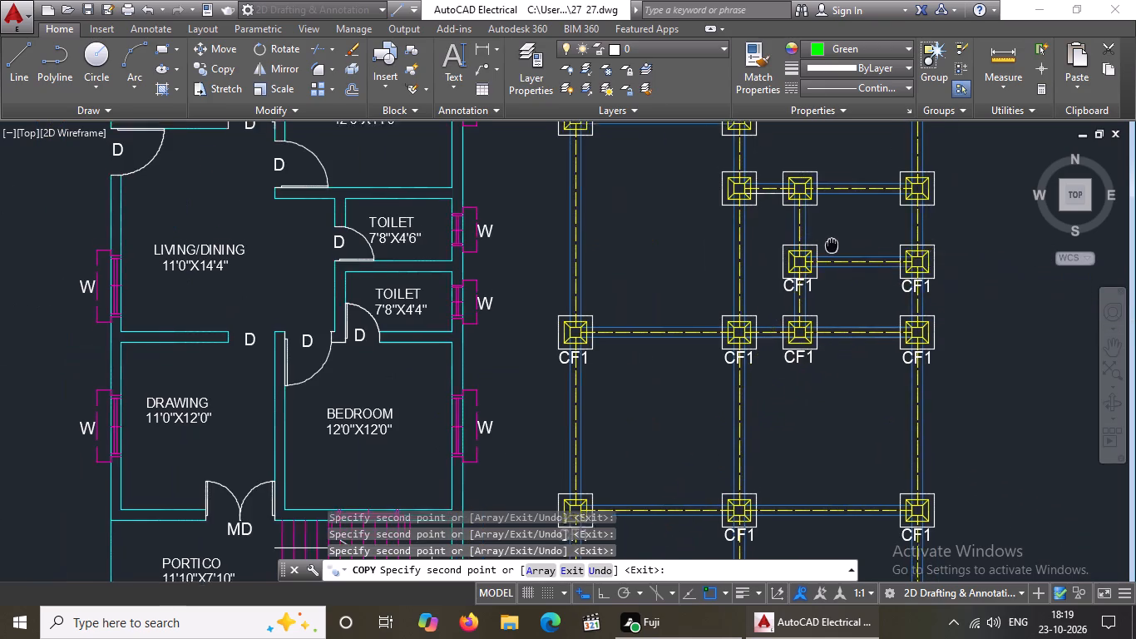
pyautogui.moveTo(832, 254); pyautogui.dragTo(833, 324, button='middle')
pyautogui.scroll(2, 790, 300)
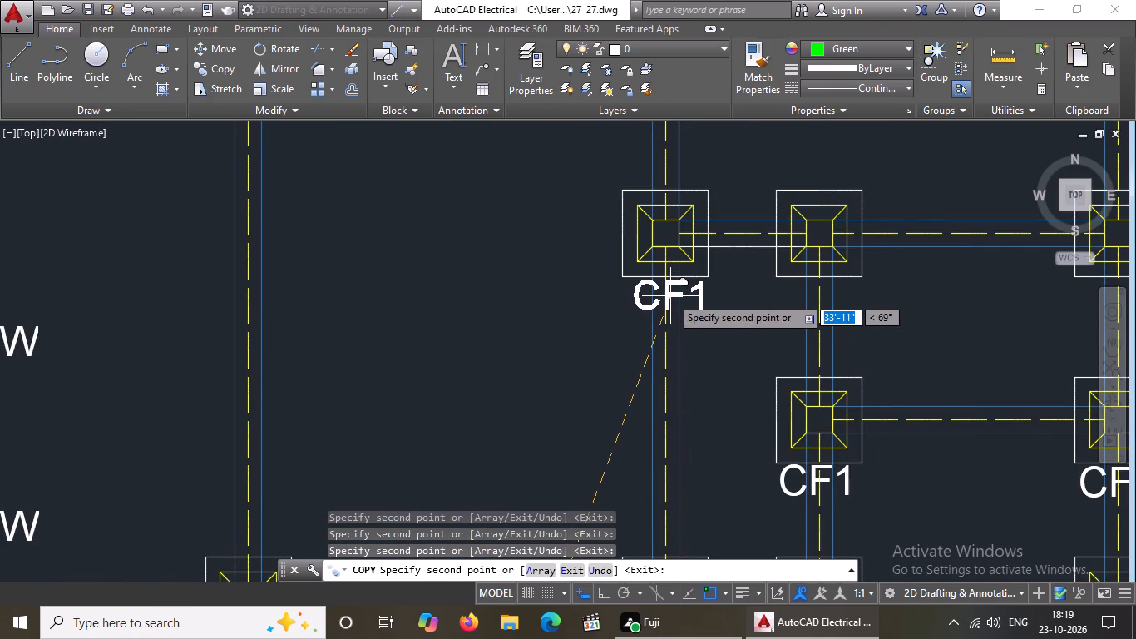
pyautogui.click(669, 298)
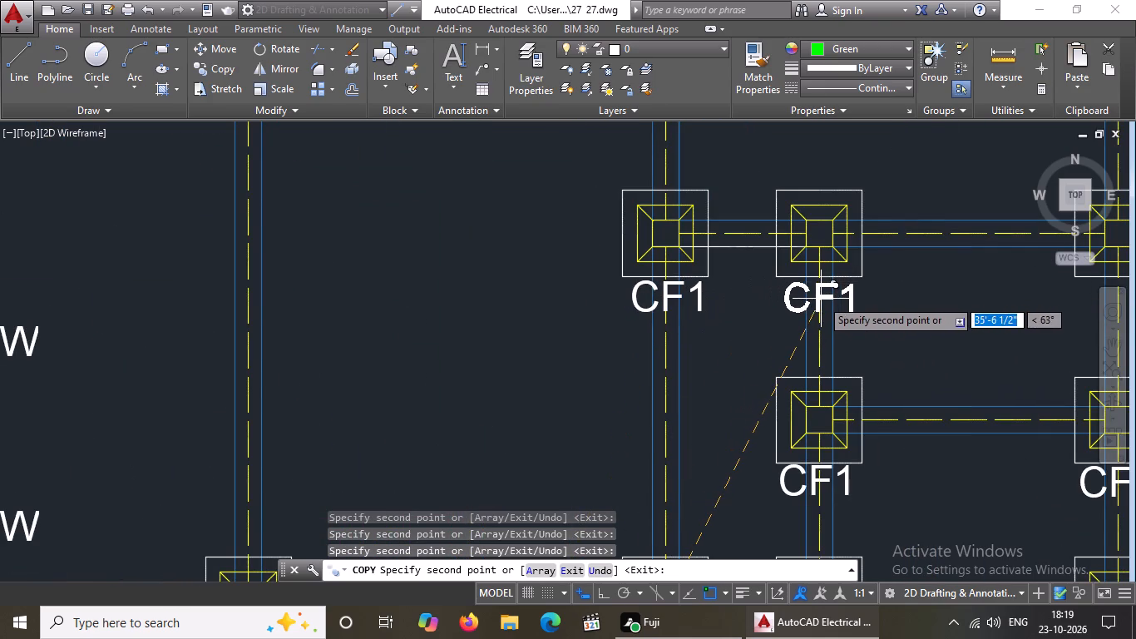
pyautogui.click(821, 299)
pyautogui.scroll(-4, 796, 304)
pyautogui.scroll(4, 884, 315)
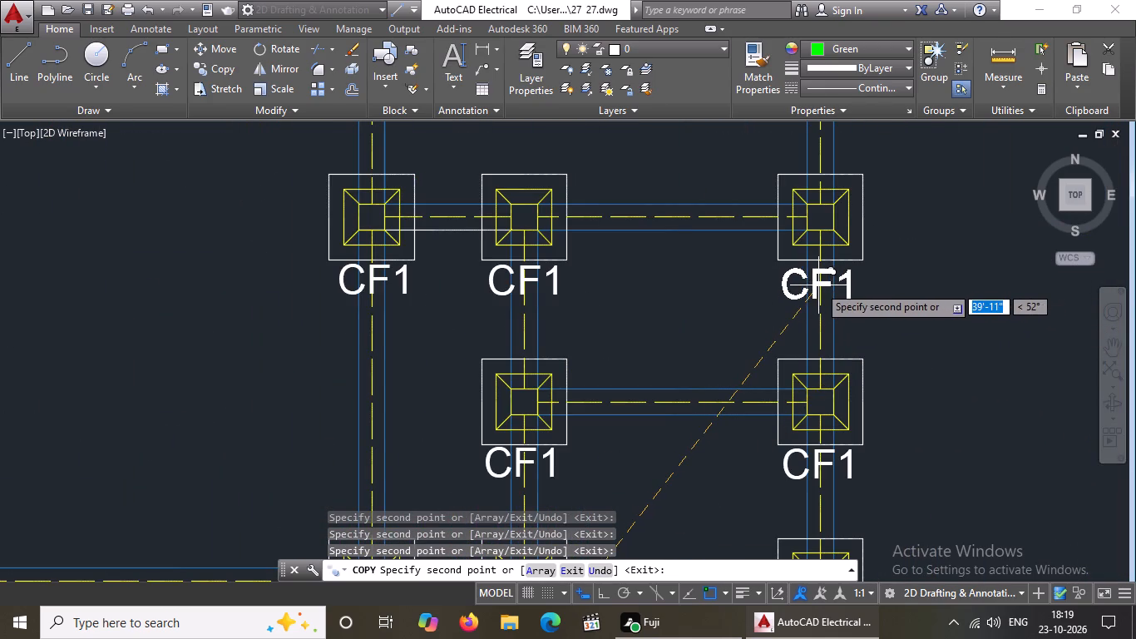
pyautogui.click(820, 283)
# Copy the CF1 label beneath the left and middle footings of the second row from the top.
pyautogui.scroll(-4, 818, 300)
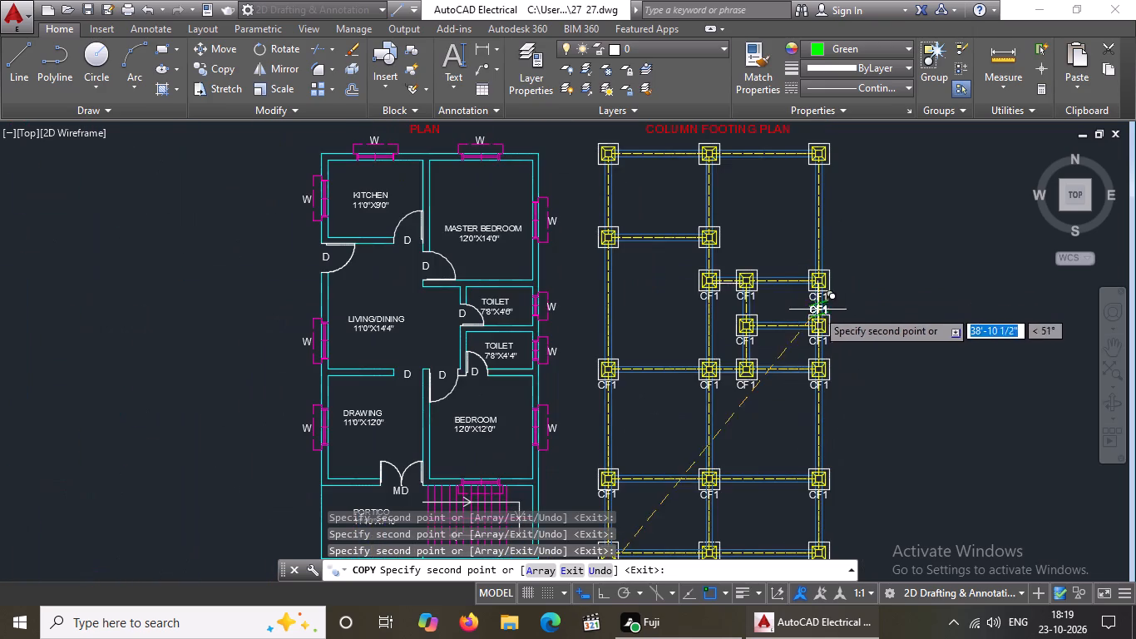
pyautogui.scroll(3, 626, 249)
pyautogui.click(547, 265)
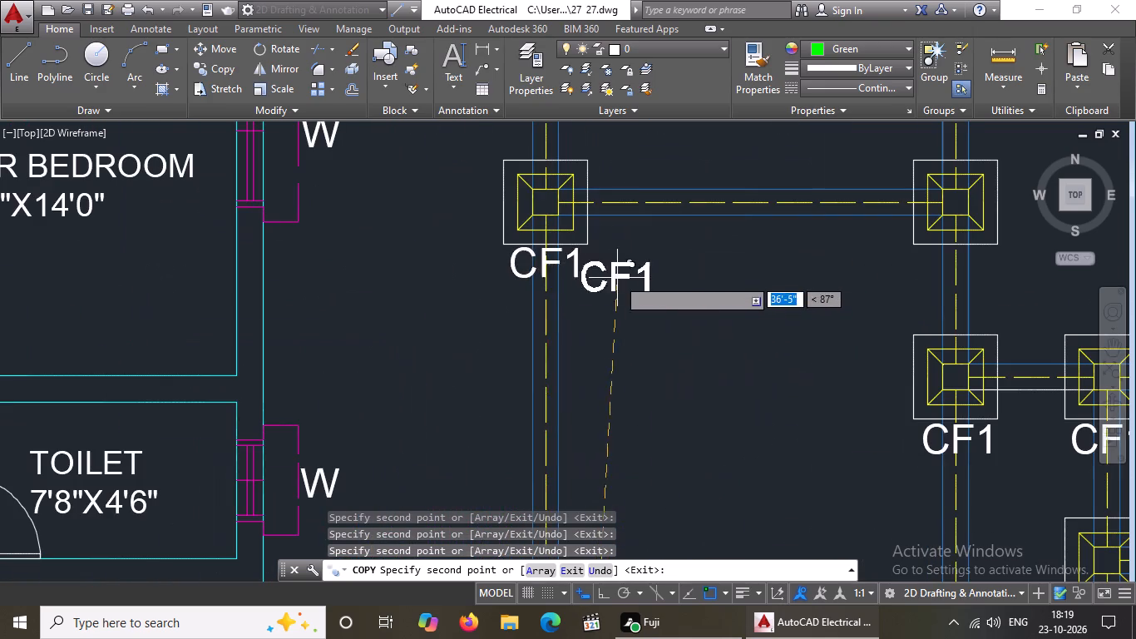
pyautogui.scroll(-3, 617, 278)
pyautogui.scroll(3, 709, 280)
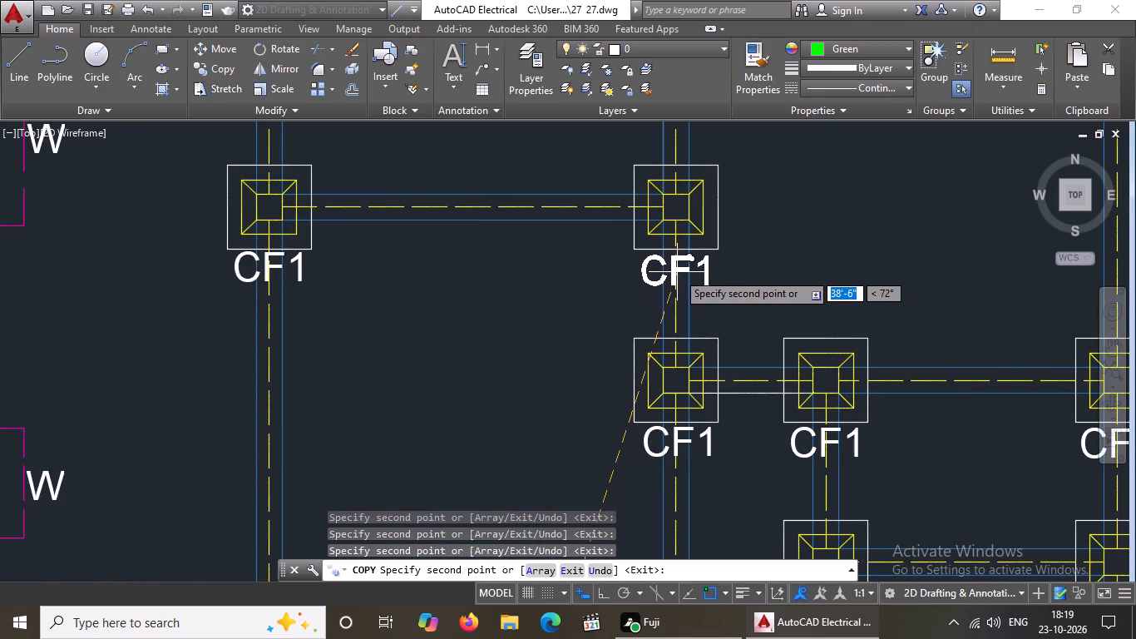
pyautogui.click(677, 270)
# Copy the CF1 label beneath the left, middle and right footings of the top row, and finish copying.
pyautogui.scroll(-3, 681, 285)
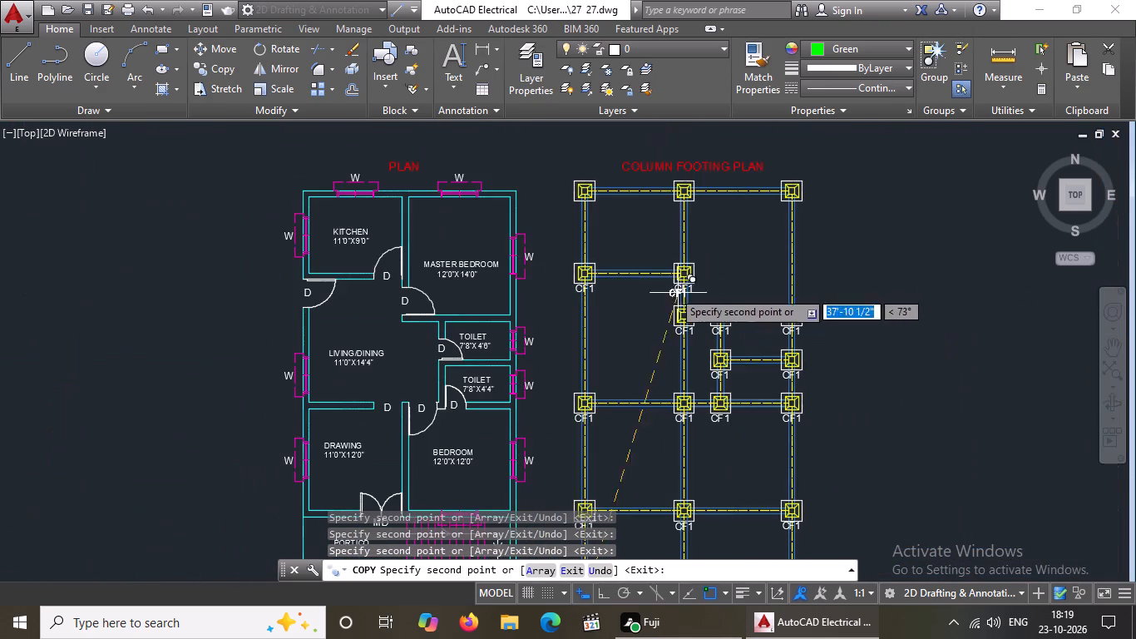
pyautogui.scroll(2, 589, 222)
pyautogui.click(576, 184)
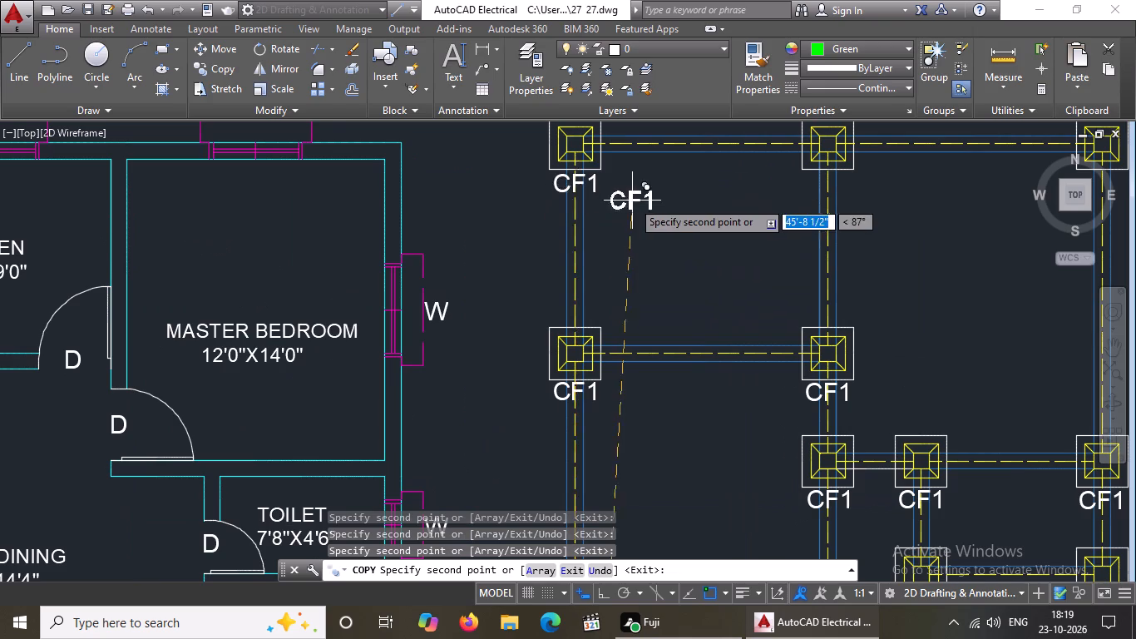
pyautogui.scroll(-2, 634, 204)
pyautogui.scroll(3, 723, 213)
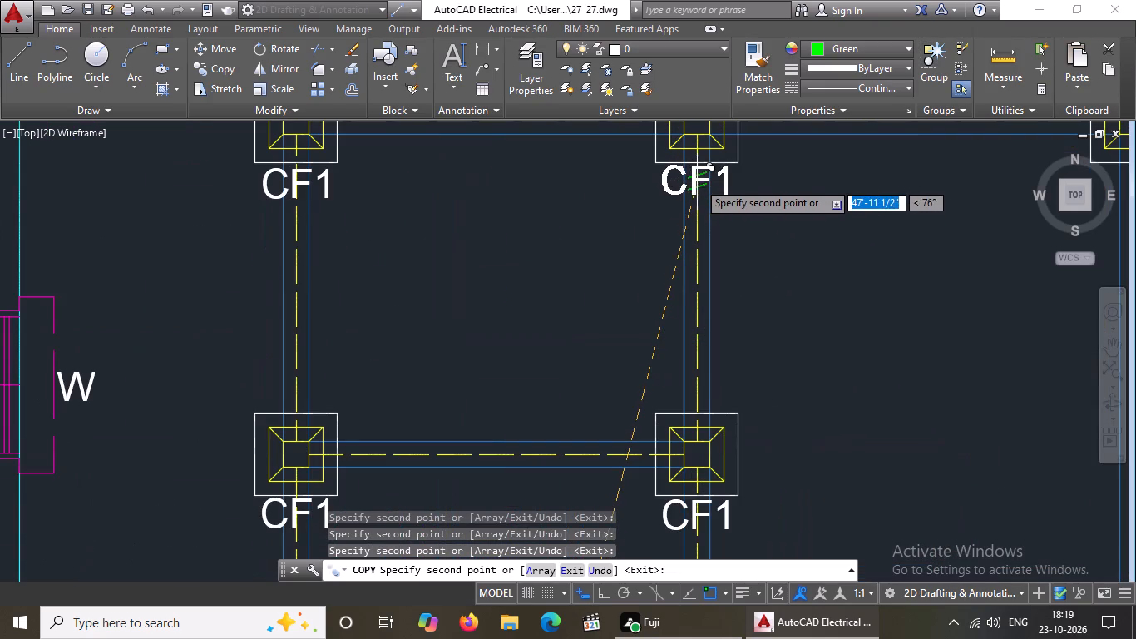
pyautogui.click(697, 185)
pyautogui.scroll(-3, 716, 208)
pyautogui.scroll(3, 915, 217)
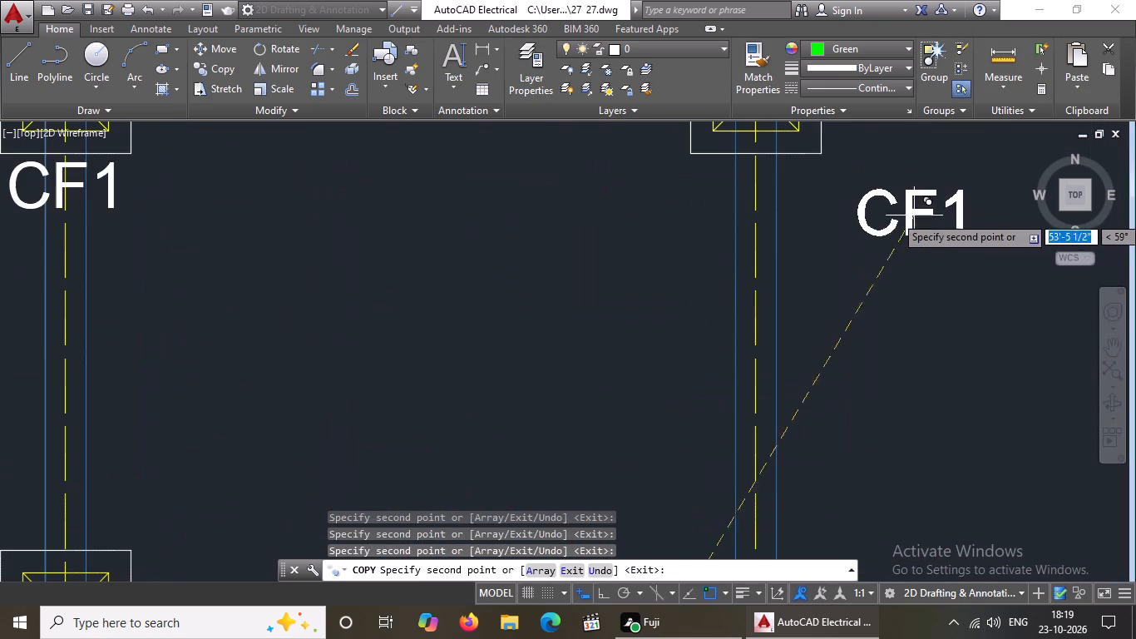
pyautogui.click(758, 186)
pyautogui.scroll(-4, 763, 207)
pyautogui.scroll(-1, 807, 294)
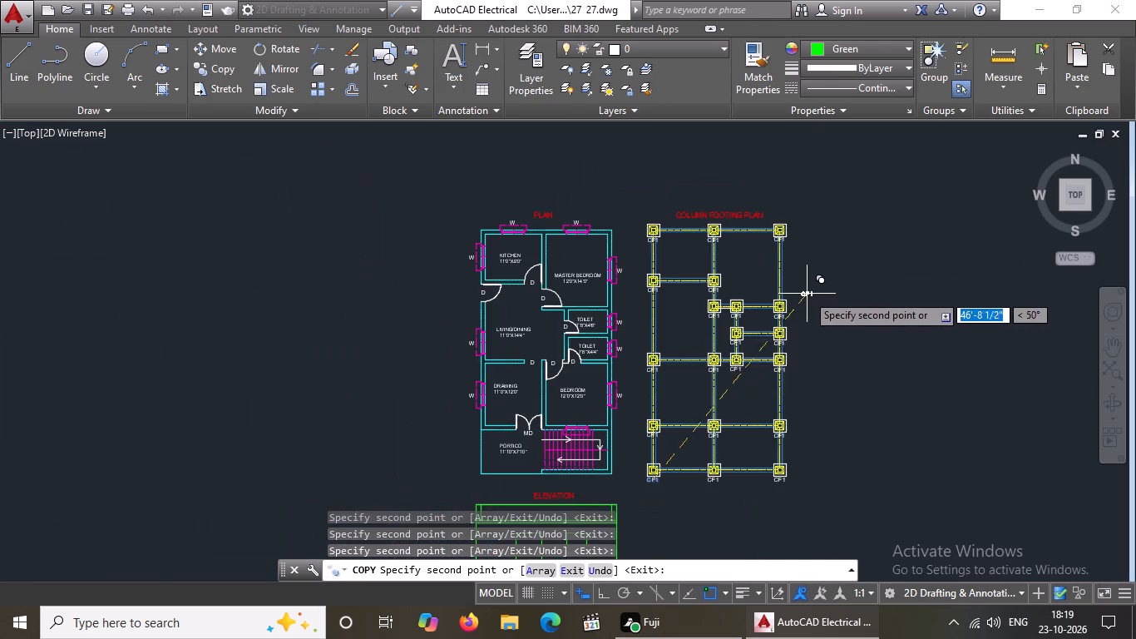
pyautogui.middleClick(658, 498)
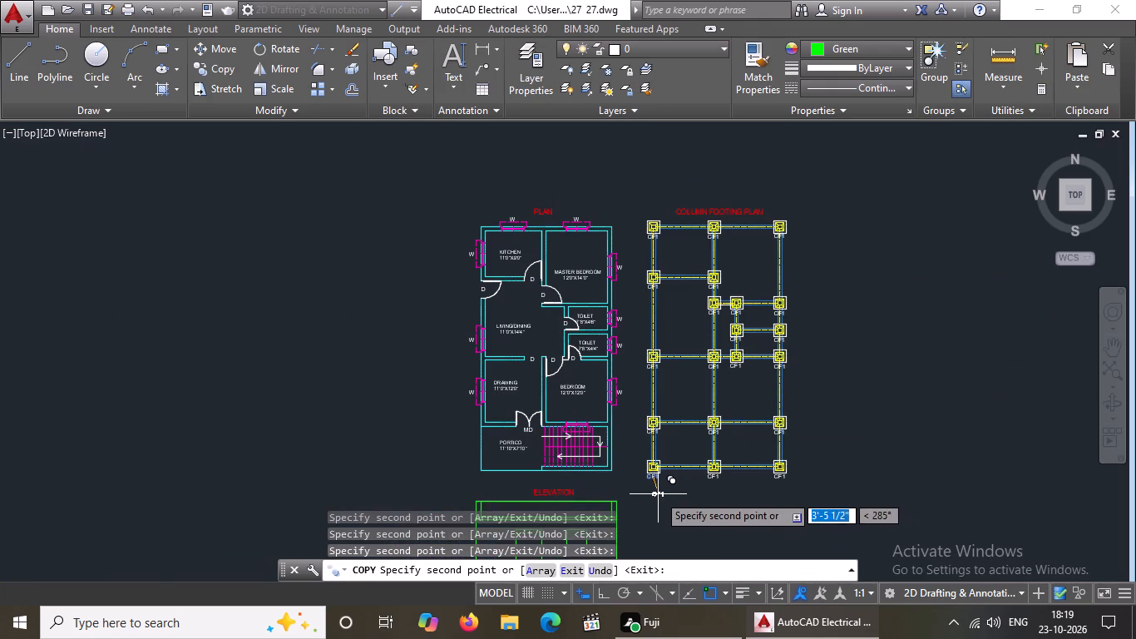
pyautogui.press('Escape')
# With Ortho on, draw a horizontal line along the door's bottom edge in the elevation, from corner to corner.
pyautogui.scroll(1, 669, 494)
pyautogui.moveTo(669, 494); pyautogui.dragTo(689, 455, button='middle')
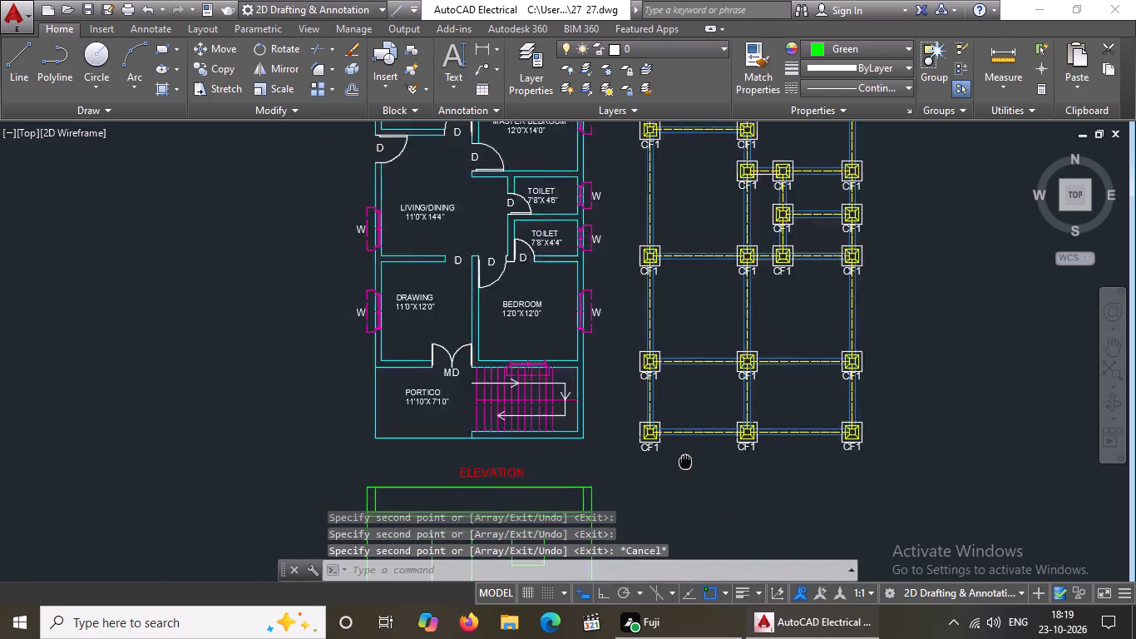
pyautogui.moveTo(689, 455); pyautogui.dragTo(713, 412, button='middle')
pyautogui.scroll(-1, 654, 440)
pyautogui.scroll(2, 603, 479)
pyautogui.scroll(-2, 585, 408)
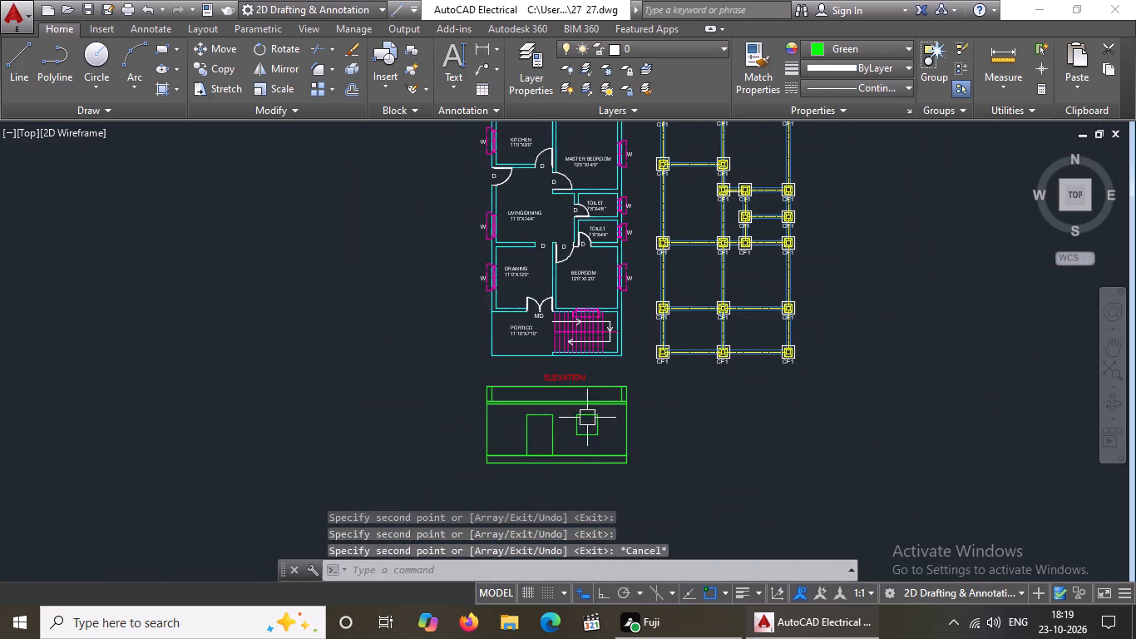
pyautogui.scroll(2, 553, 462)
pyautogui.scroll(2, 476, 473)
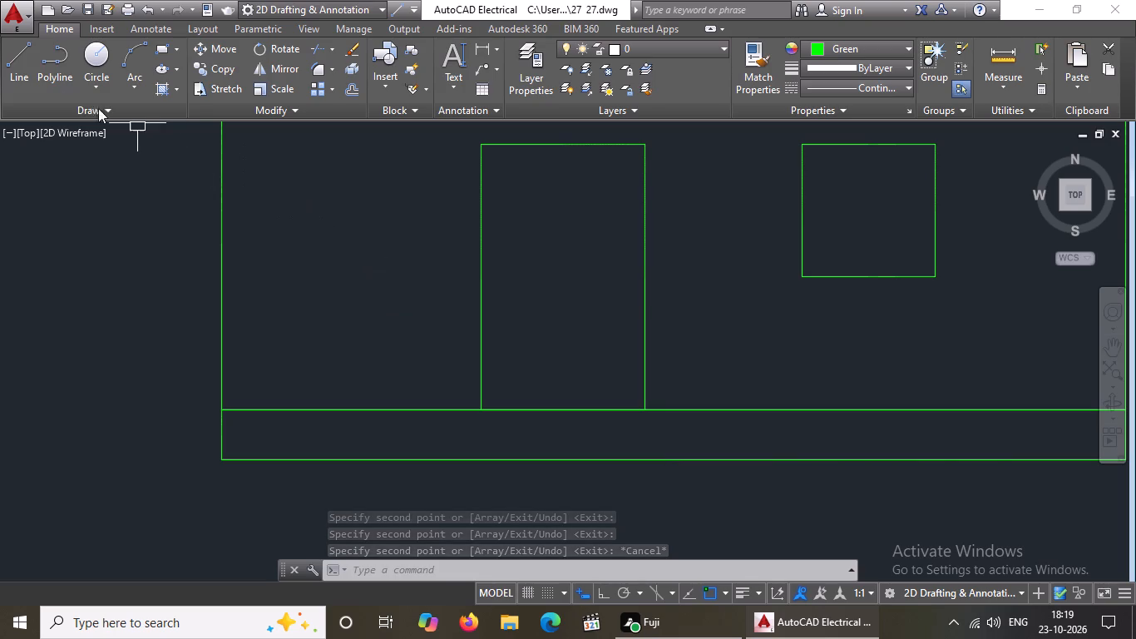
pyautogui.click(25, 71)
pyautogui.click(482, 410)
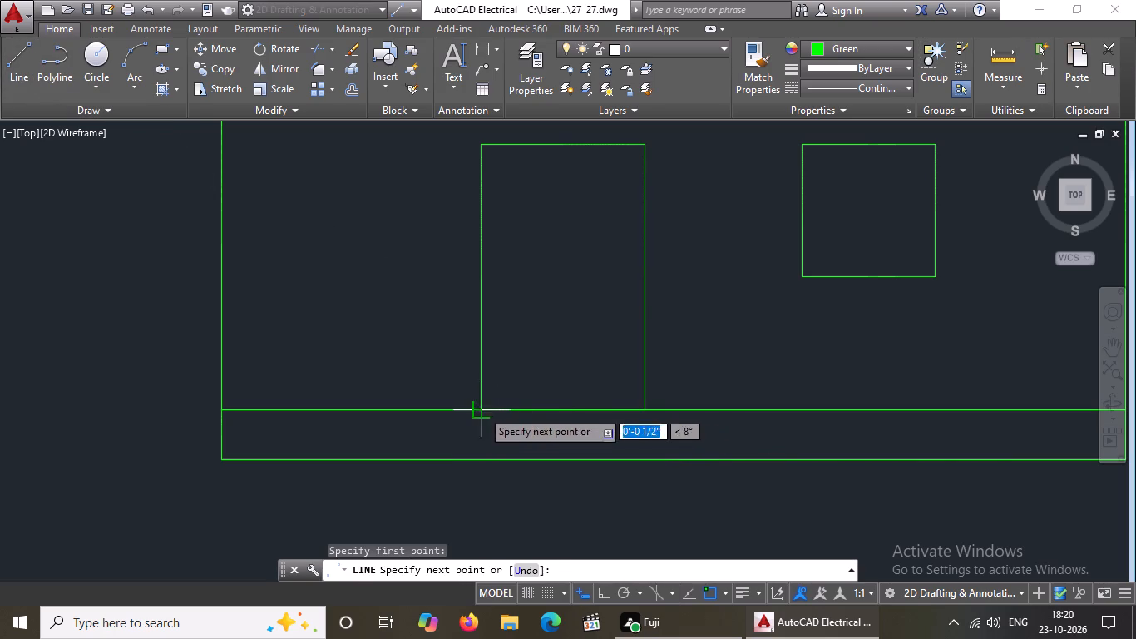
pyautogui.click(604, 596)
pyautogui.click(647, 409)
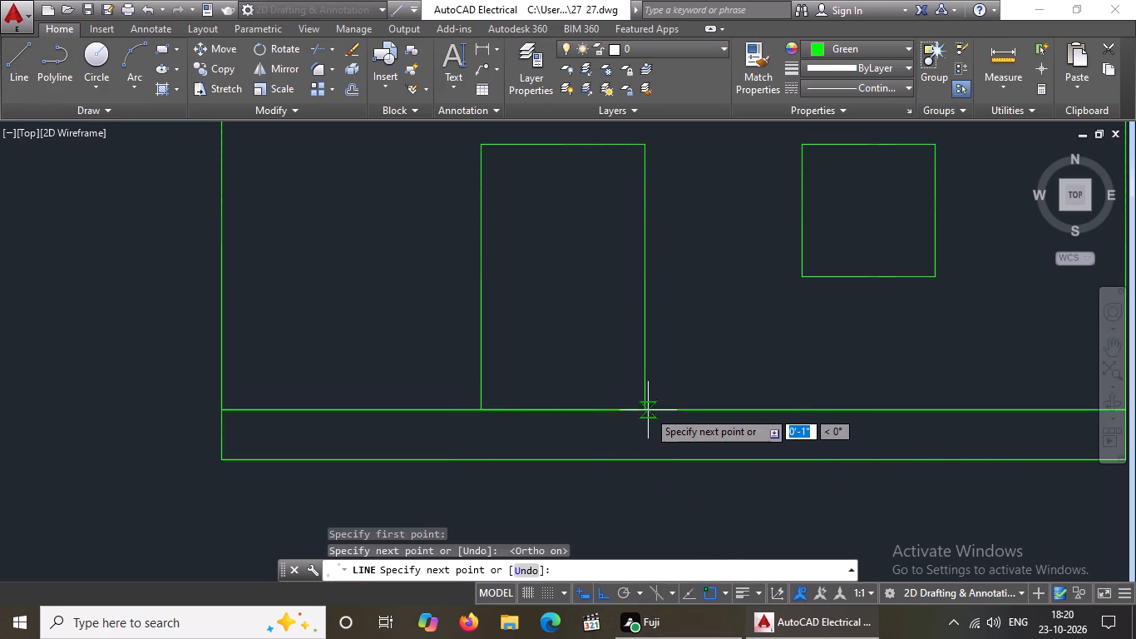
pyautogui.press('Escape')
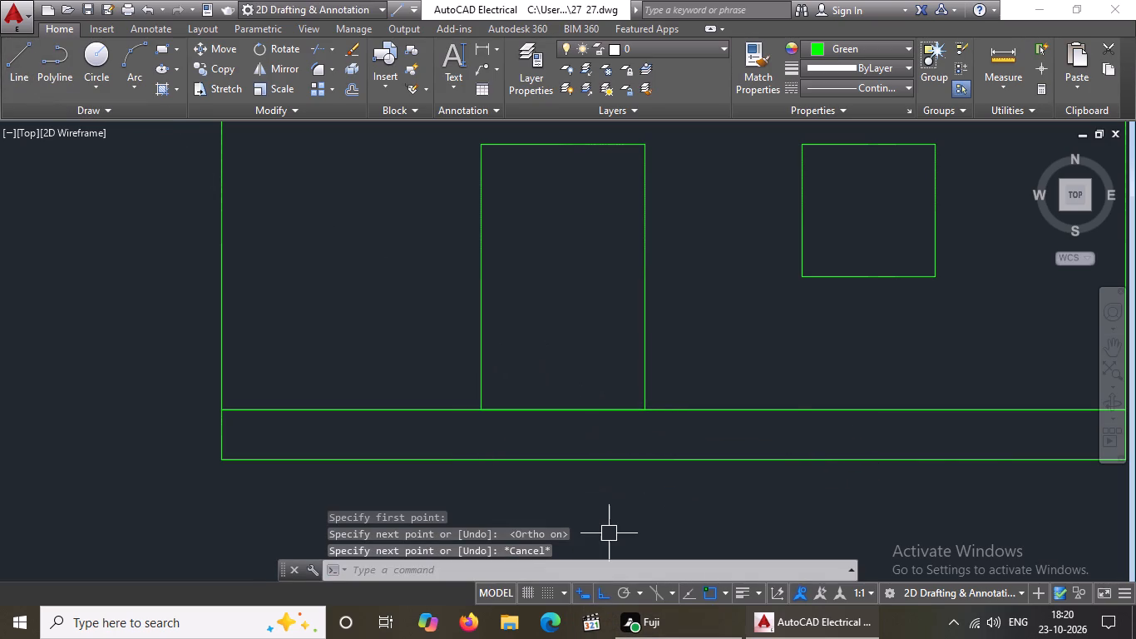
# Offset the line along the door's bottom edge 9" downward into the plinth band.
pyautogui.press('o')
pyautogui.press('Return')
pyautogui.write('9"')
pyautogui.press('Return')
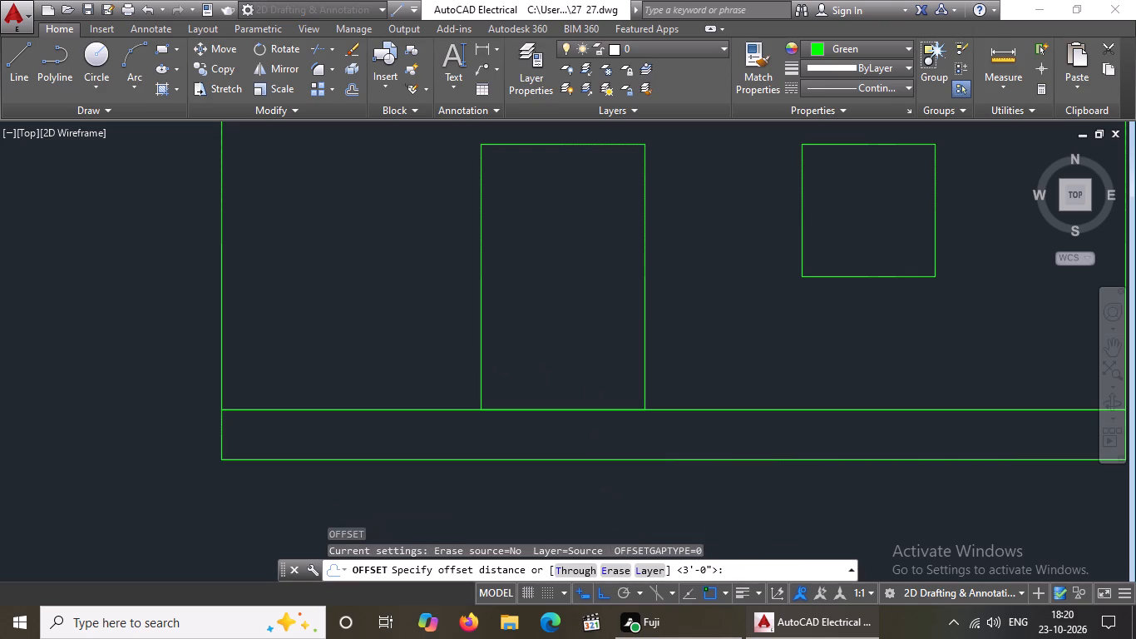
pyautogui.click(537, 413)
pyautogui.click(531, 433)
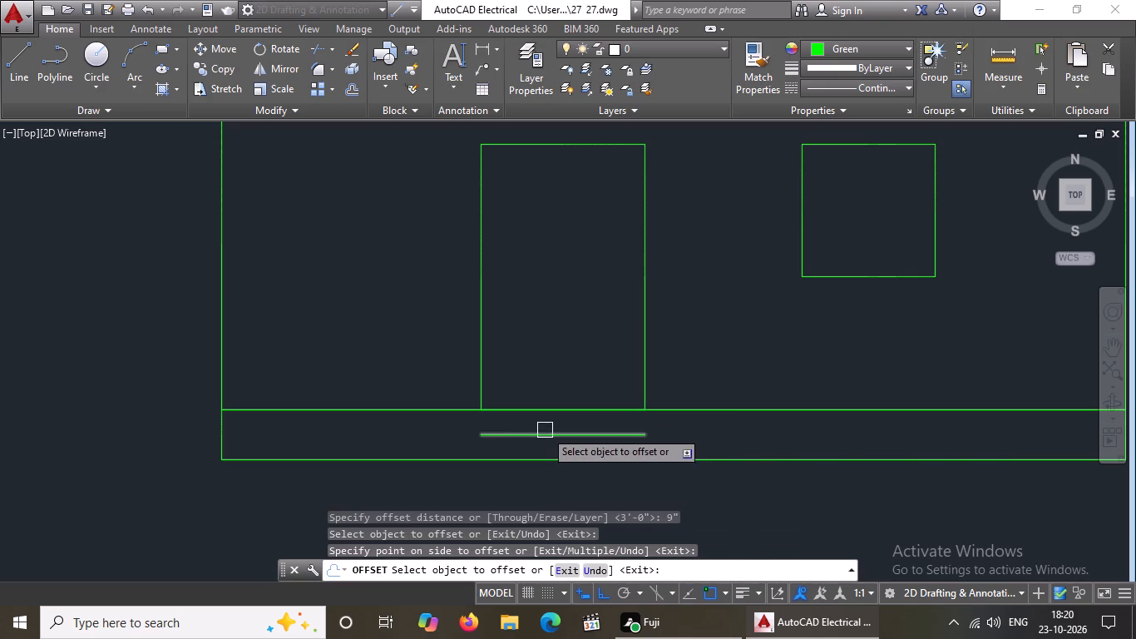
pyautogui.press('Escape')
# Draw 1'-6" vertical lines from both bottom corners of the door down to the plinth's base line.
pyautogui.click(10, 50)
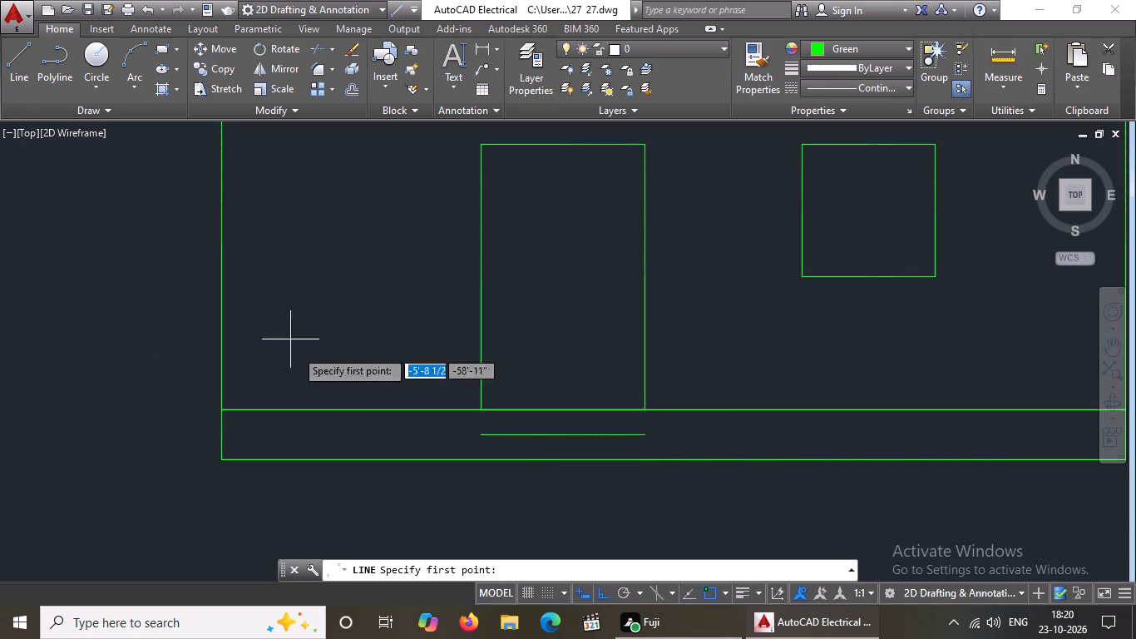
pyautogui.click(482, 409)
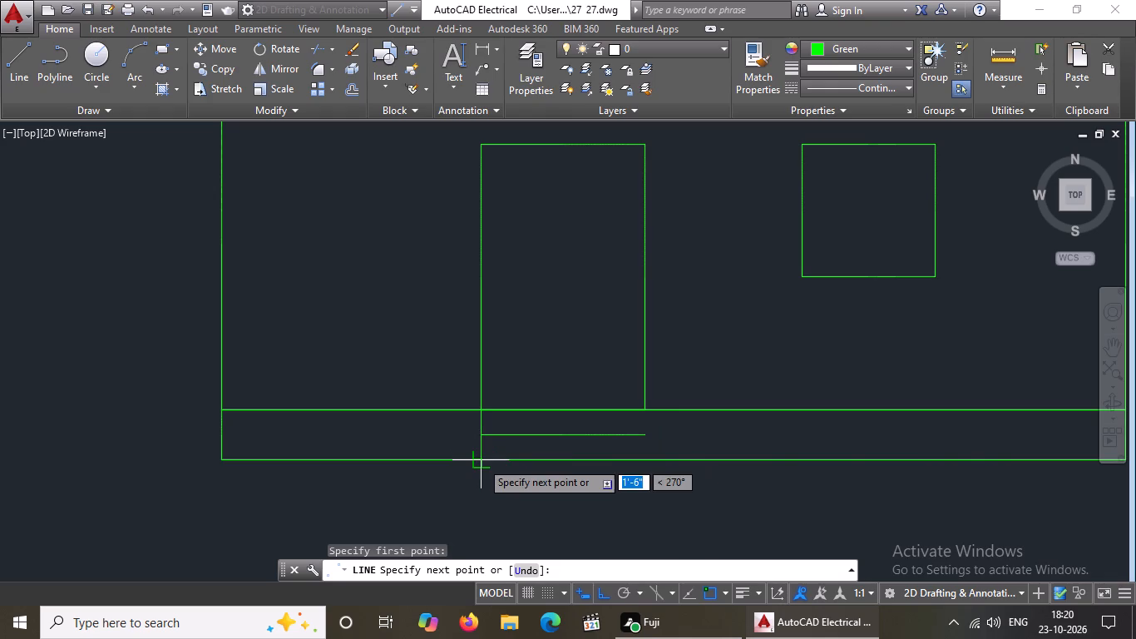
pyautogui.click(481, 461)
pyautogui.press('Escape')
pyautogui.press('l')
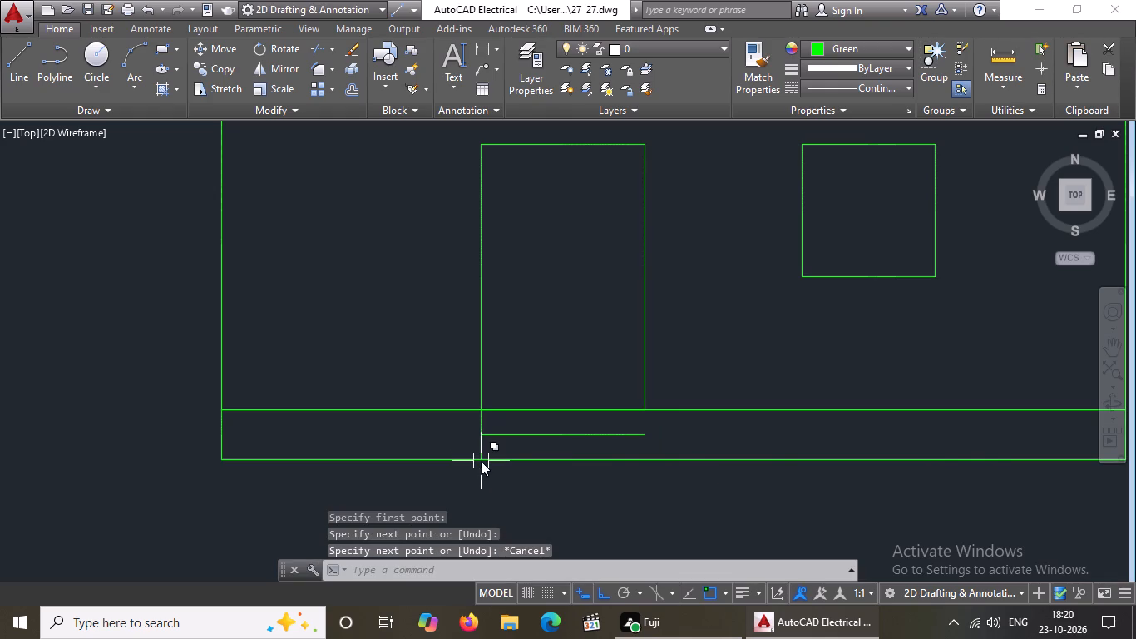
pyautogui.press('Return')
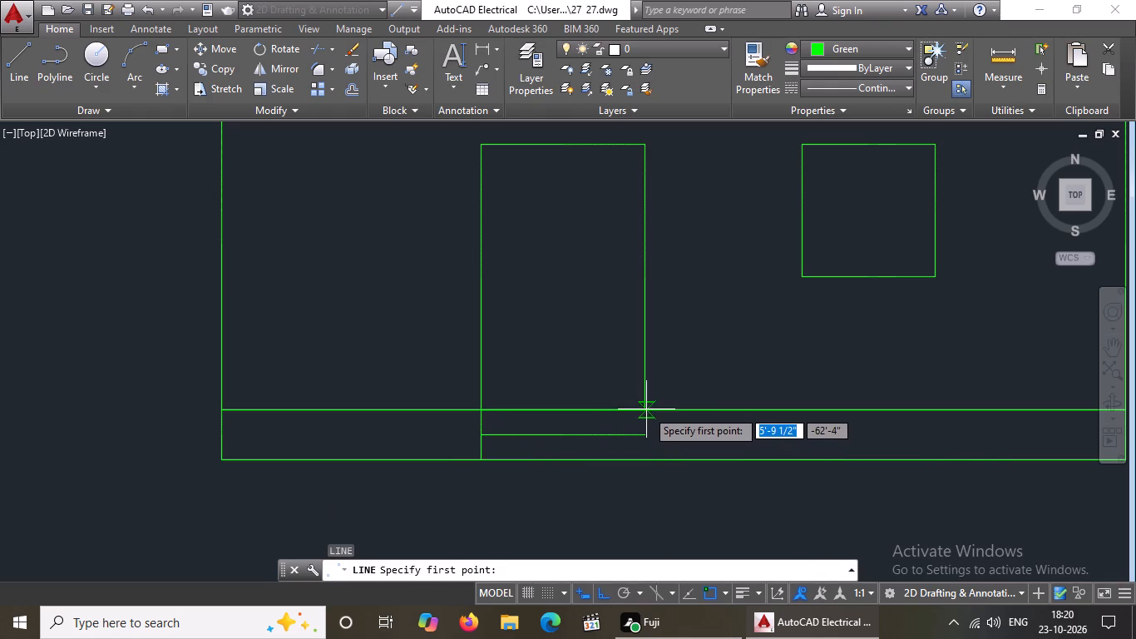
pyautogui.click(645, 410)
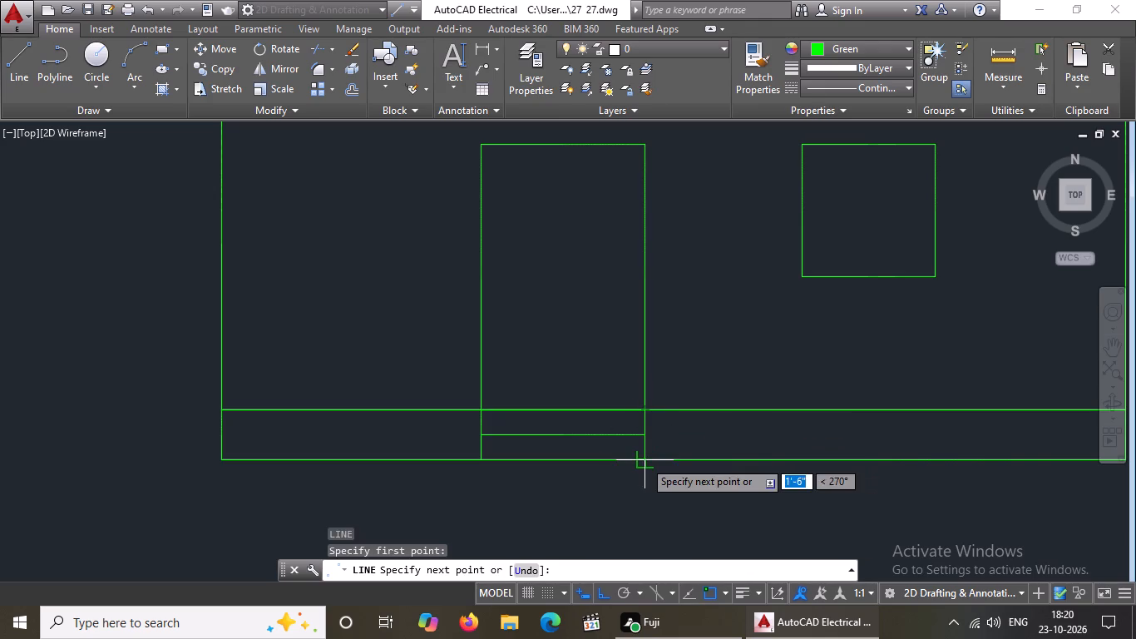
pyautogui.click(644, 460)
pyautogui.press('Escape')
# Offset the door and window outlines in the elevation 5" outward to form their frames.
pyautogui.press('o')
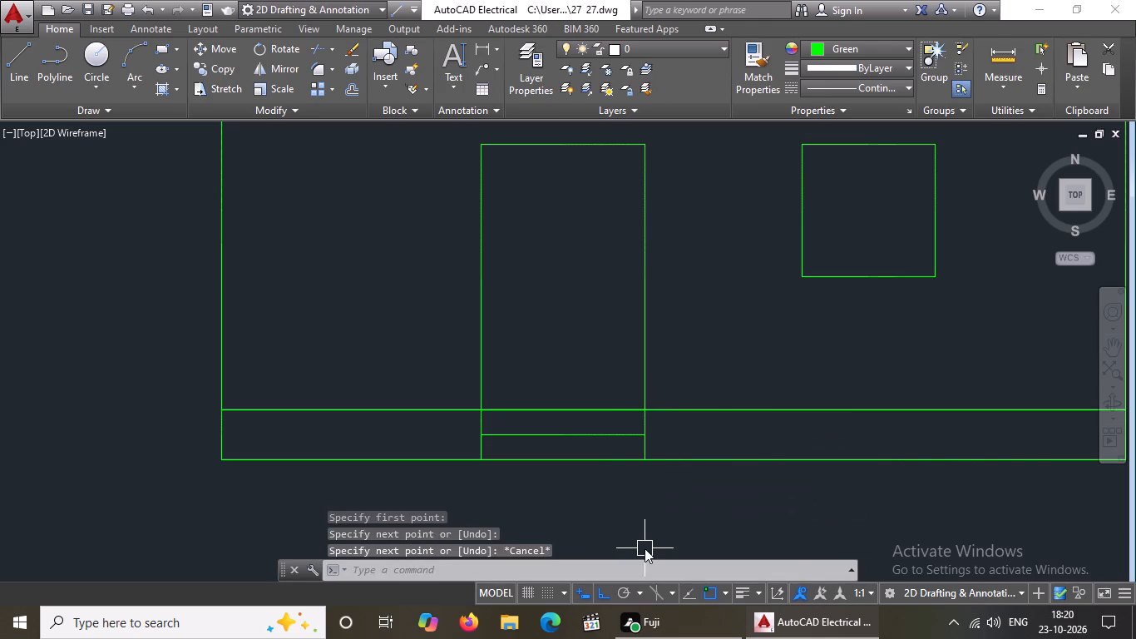
pyautogui.press('Return')
pyautogui.write('5"')
pyautogui.press('Return')
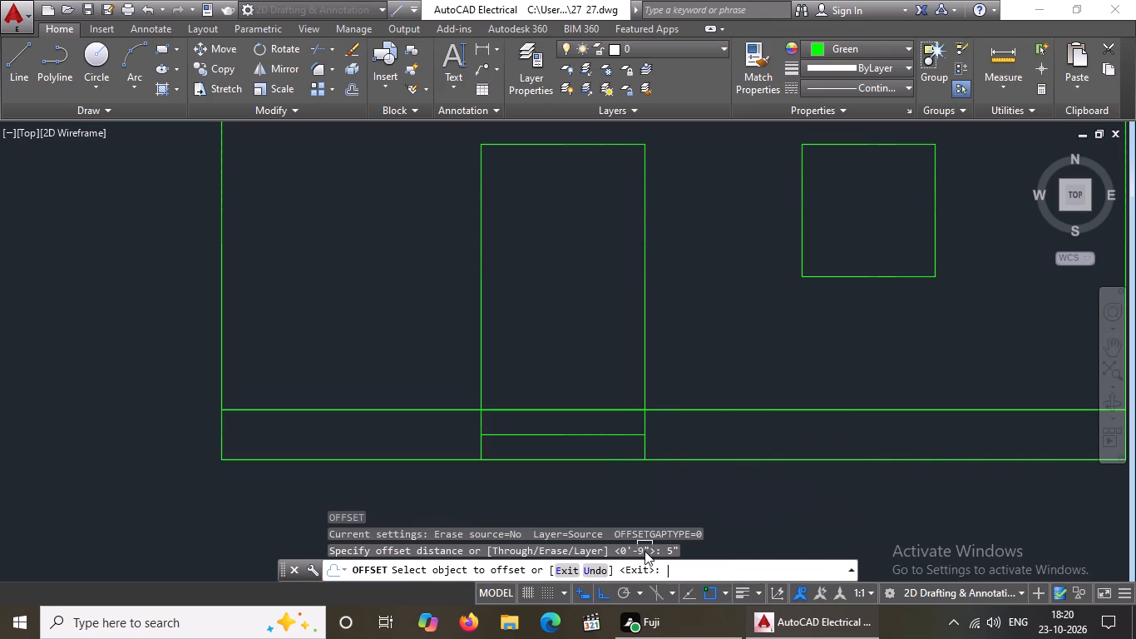
pyautogui.click(480, 310)
pyautogui.click(442, 318)
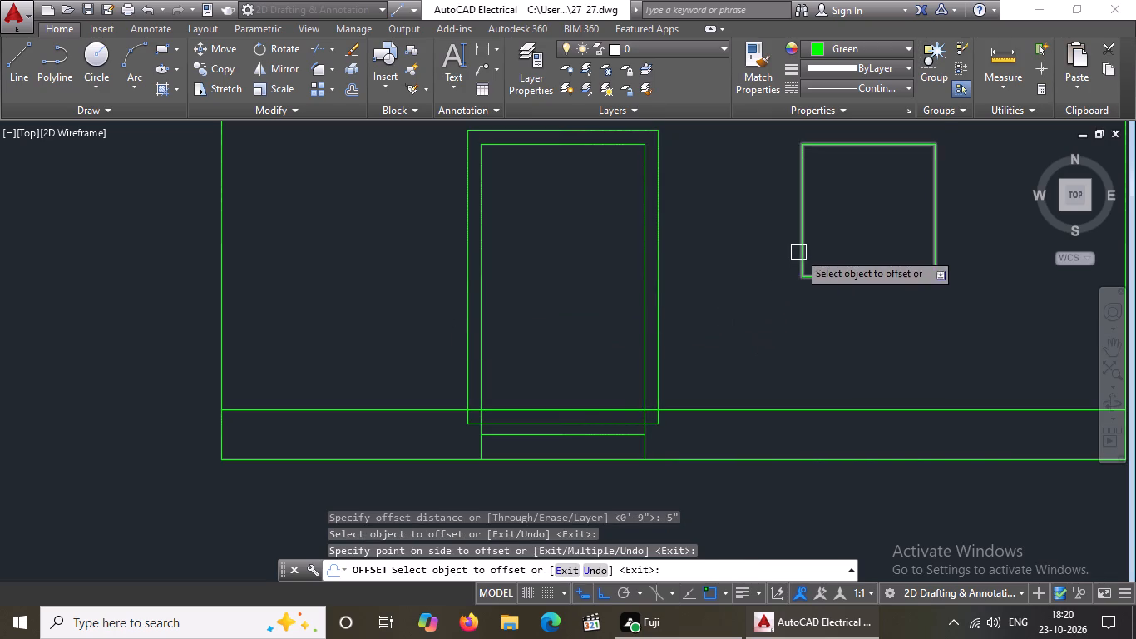
pyautogui.click(799, 251)
pyautogui.click(769, 272)
pyautogui.press('Escape')
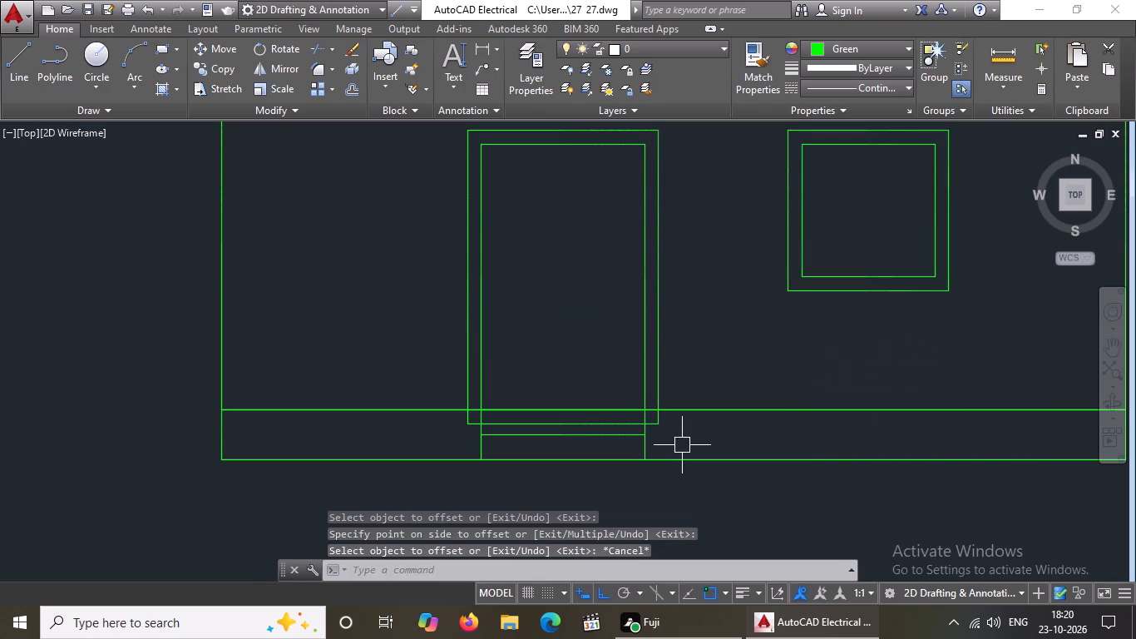
# Trim away the parts of the door's outer frame that extend below the plinth's top line, including its bottom edge.
pyautogui.write('TR')
pyautogui.press('Return')
pyautogui.press('Return')
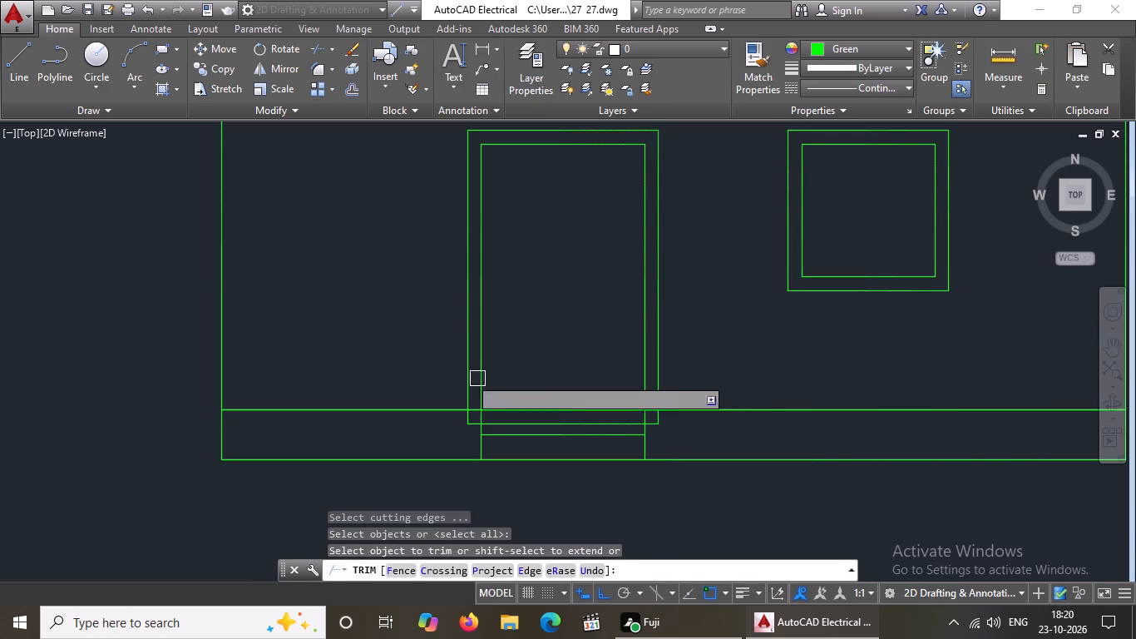
pyautogui.scroll(2, 462, 415)
pyautogui.click(467, 425)
pyautogui.click(490, 443)
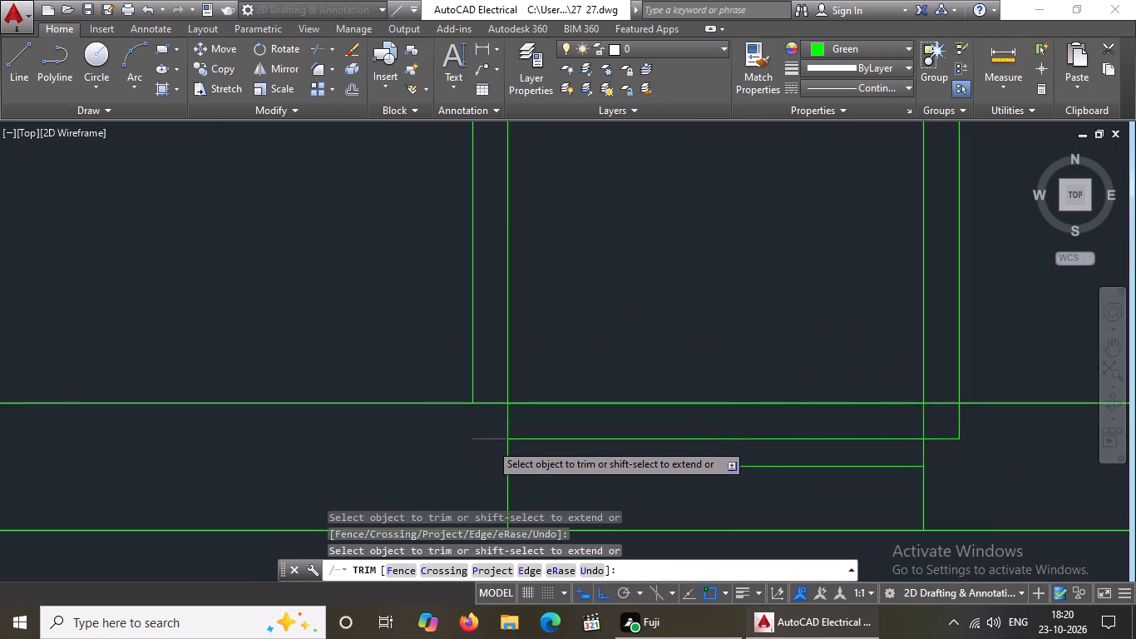
pyautogui.click(845, 442)
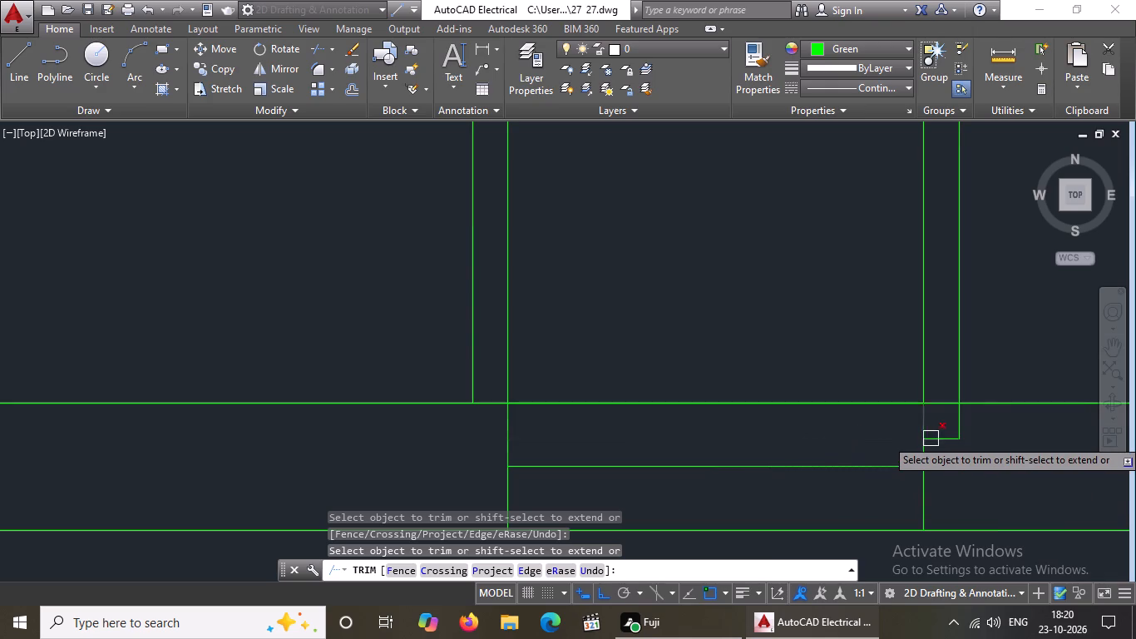
pyautogui.click(950, 441)
pyautogui.click(958, 424)
pyautogui.scroll(-5, 956, 444)
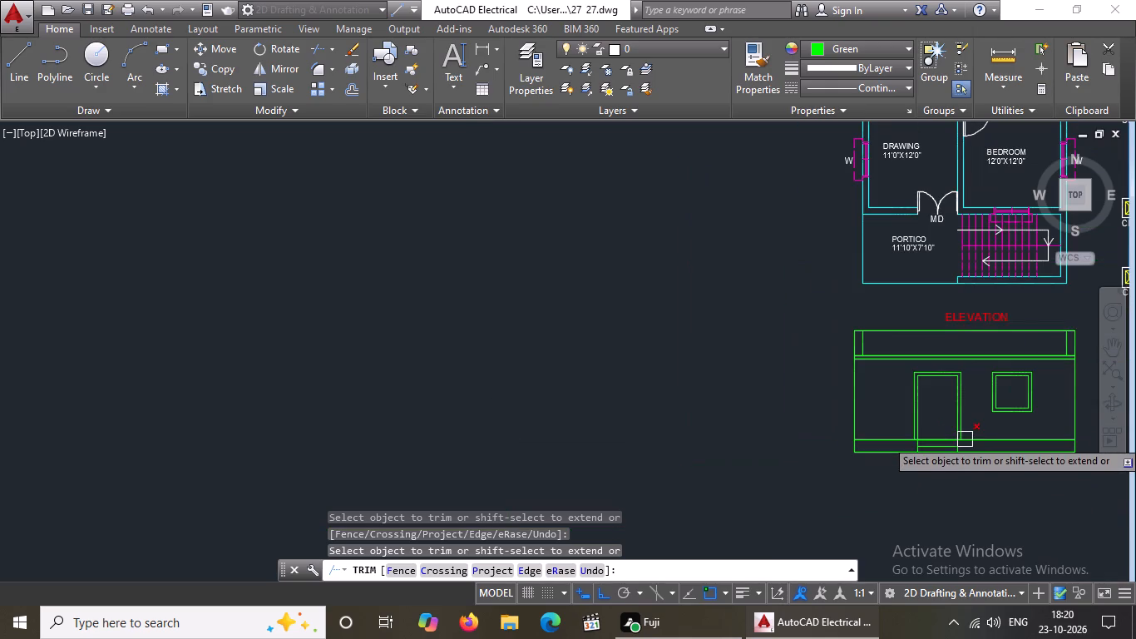
pyautogui.moveTo(961, 438); pyautogui.dragTo(836, 438, button='middle')
pyautogui.moveTo(867, 415); pyautogui.dragTo(712, 413, button='middle')
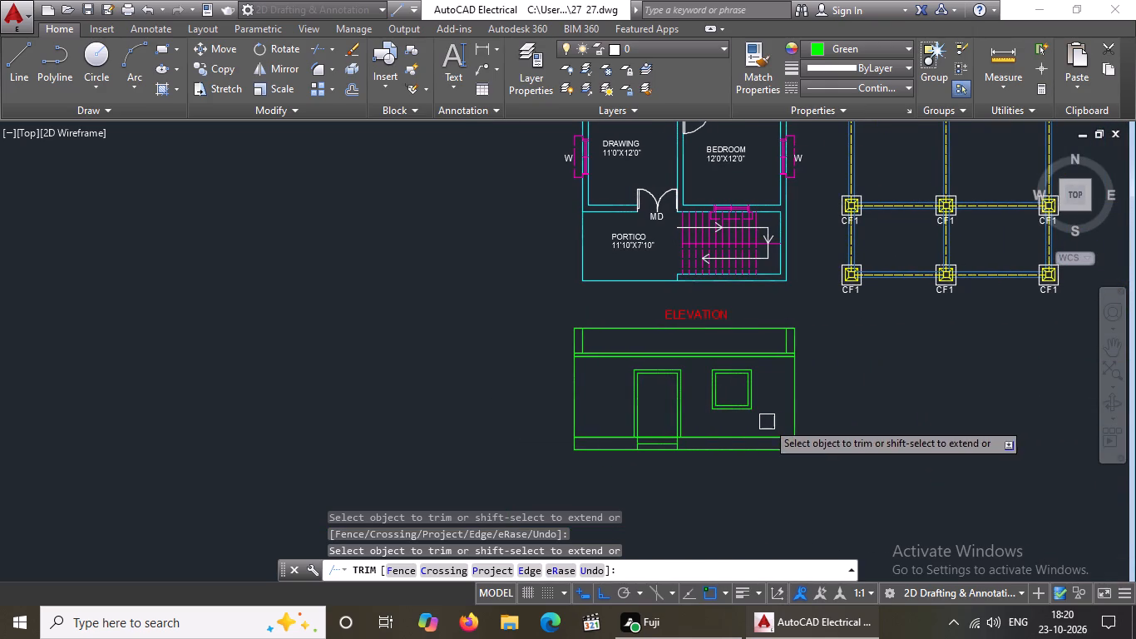
pyautogui.press('Escape')
# Draw a vertical line through the middle of the elevation window, from the inner frame's top edge to its bottom edge.
pyautogui.scroll(1, 683, 418)
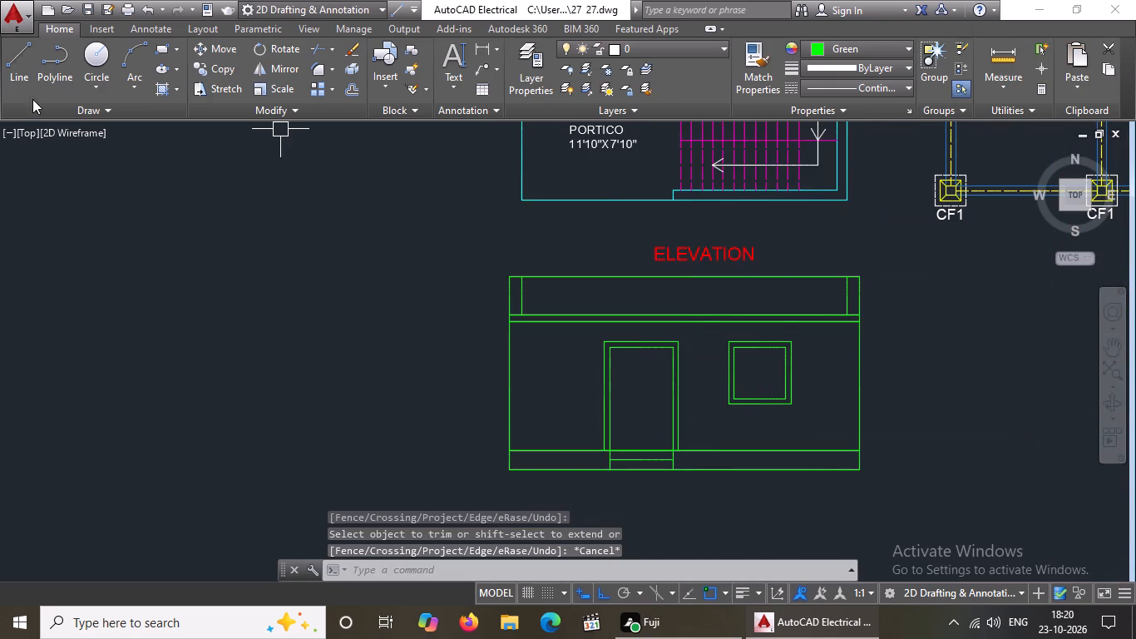
pyautogui.click(15, 75)
pyautogui.scroll(1, 763, 347)
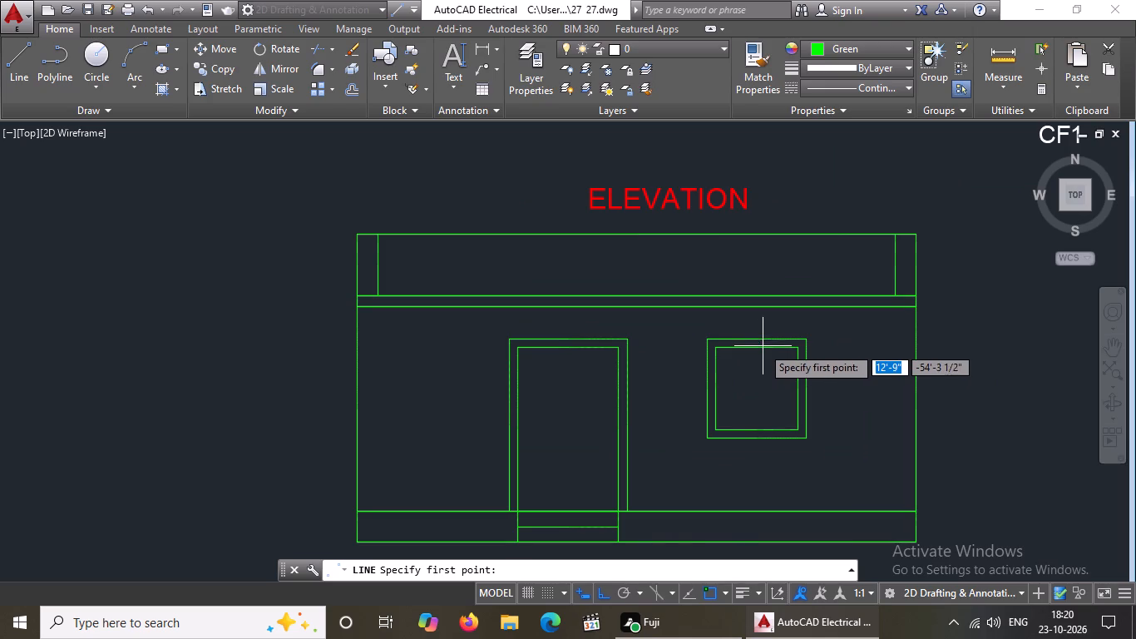
pyautogui.click(758, 348)
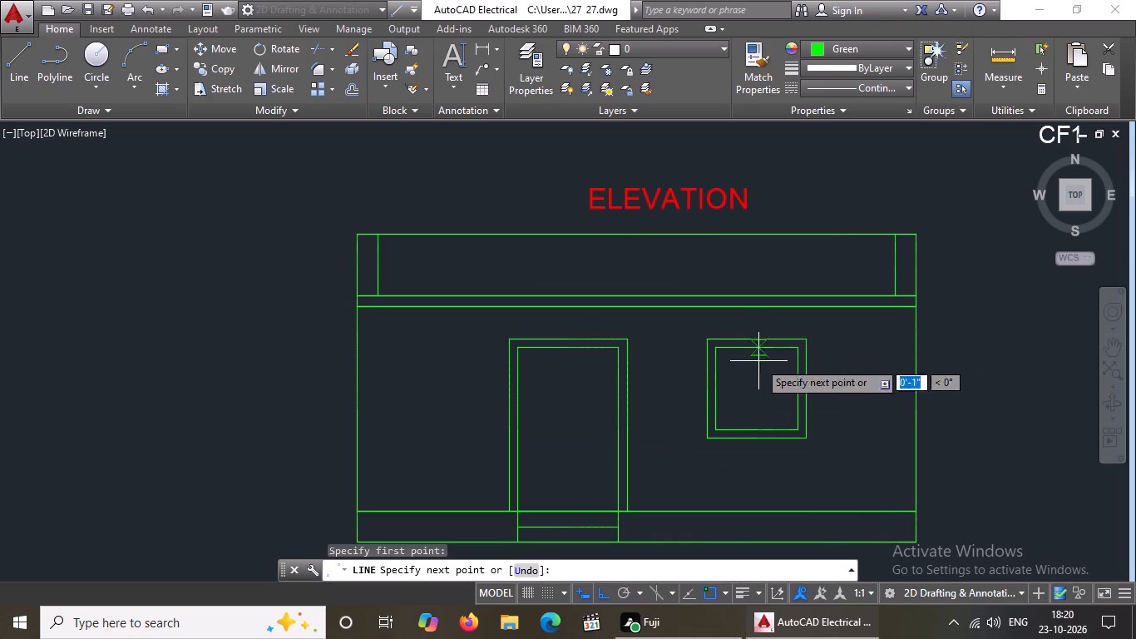
pyautogui.click(756, 428)
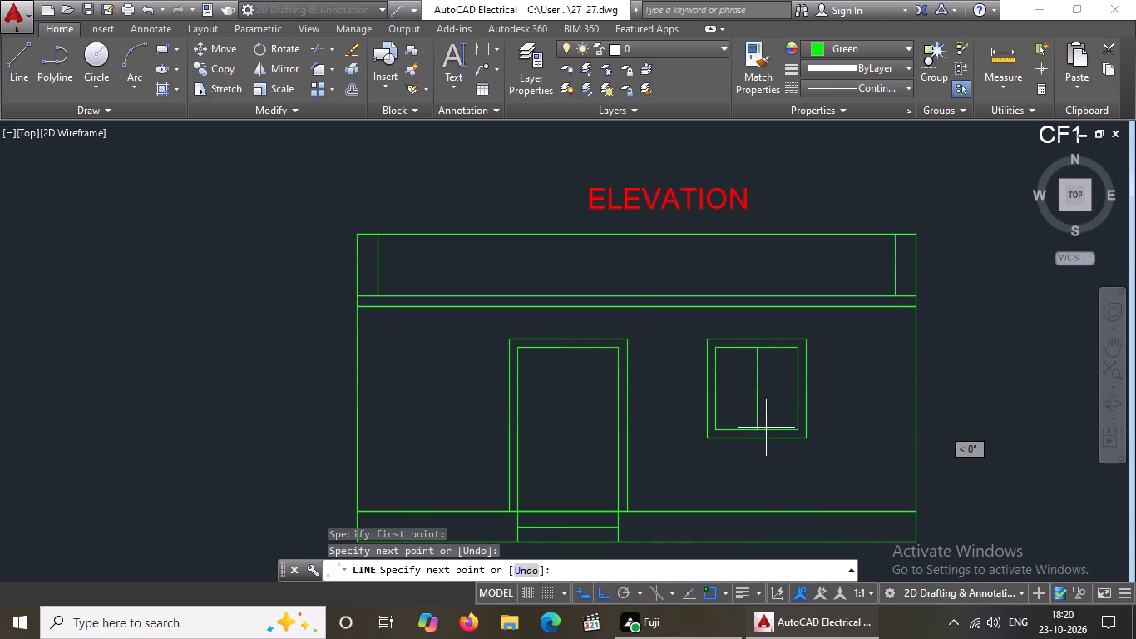
pyautogui.press('Escape')
# Draw a 4' horizontal ground line outward from the plinth's bottom-left corner in the elevation.
pyautogui.scroll(-2, 798, 418)
pyautogui.scroll(2, 790, 474)
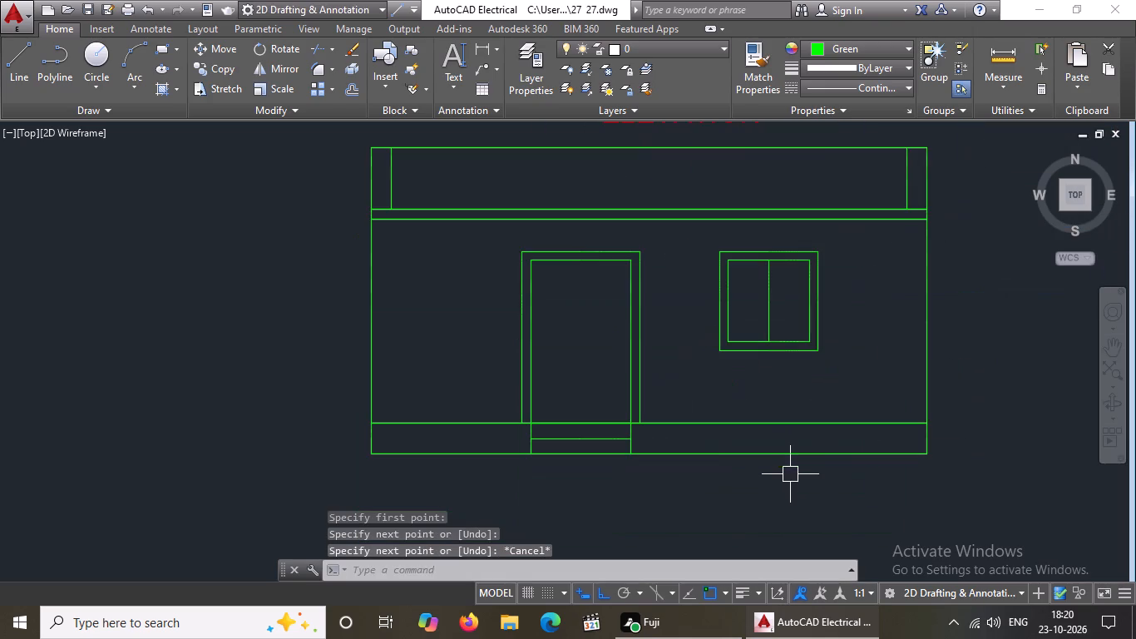
pyautogui.scroll(-3, 468, 323)
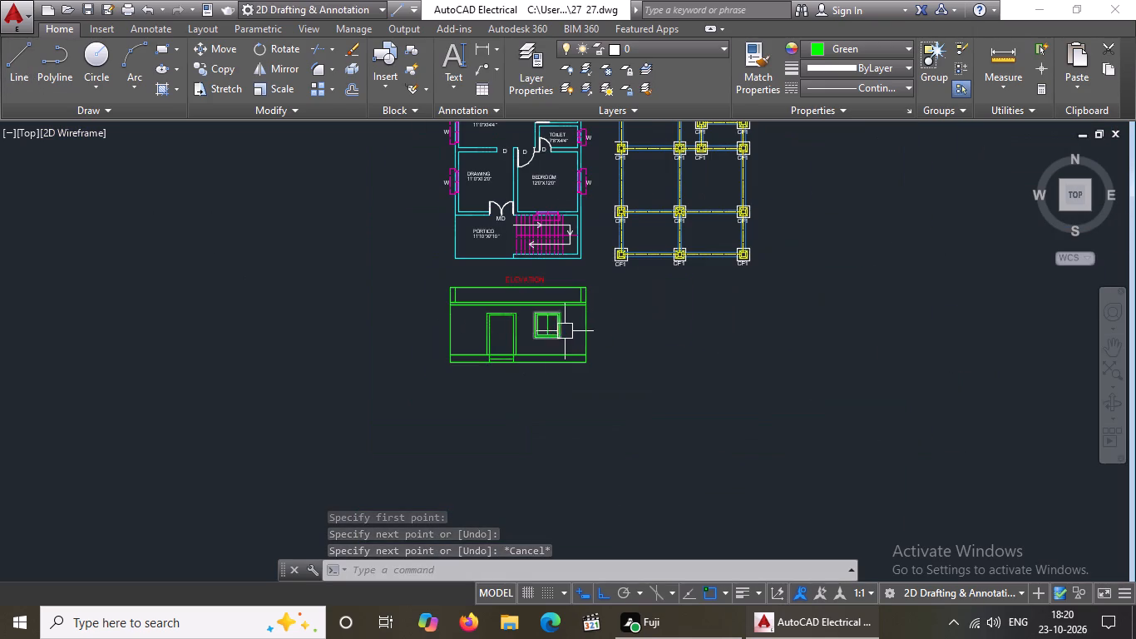
pyautogui.moveTo(576, 298); pyautogui.dragTo(576, 326, button='middle')
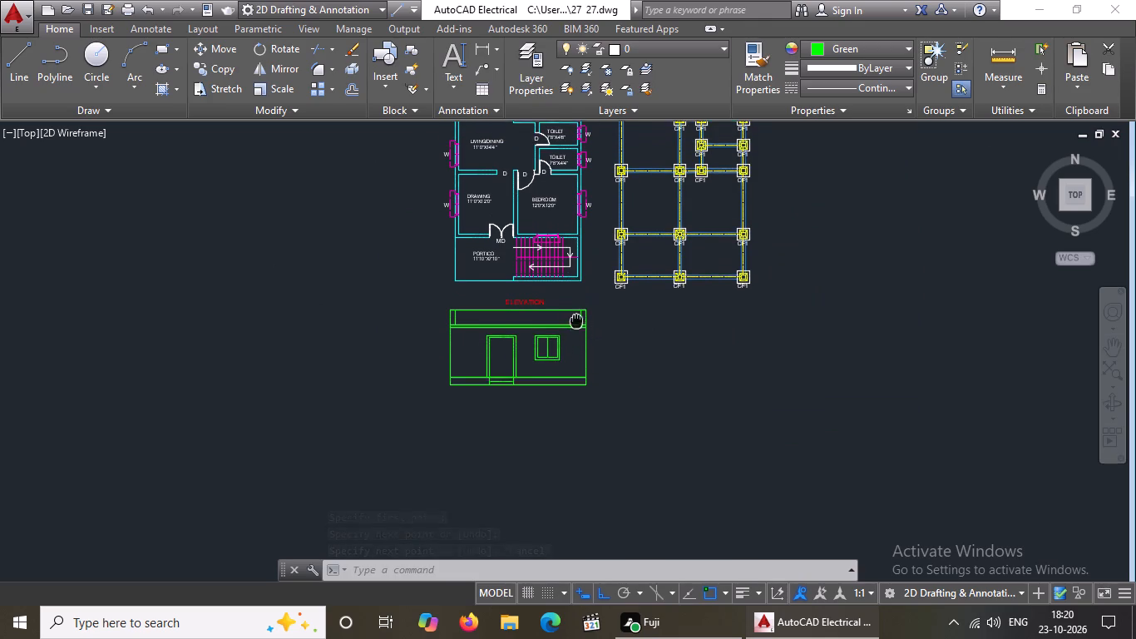
pyautogui.moveTo(576, 326); pyautogui.dragTo(576, 343, button='middle')
pyautogui.moveTo(612, 359); pyautogui.dragTo(615, 438, button='middle')
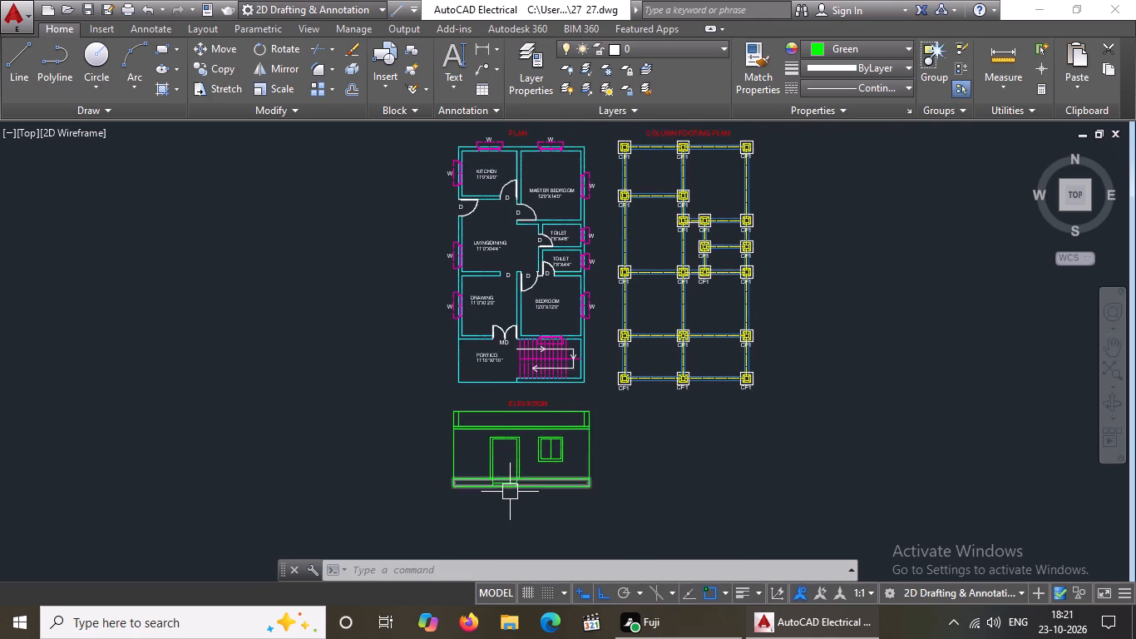
pyautogui.scroll(5, 510, 492)
pyautogui.scroll(-1, 472, 442)
pyautogui.click(17, 64)
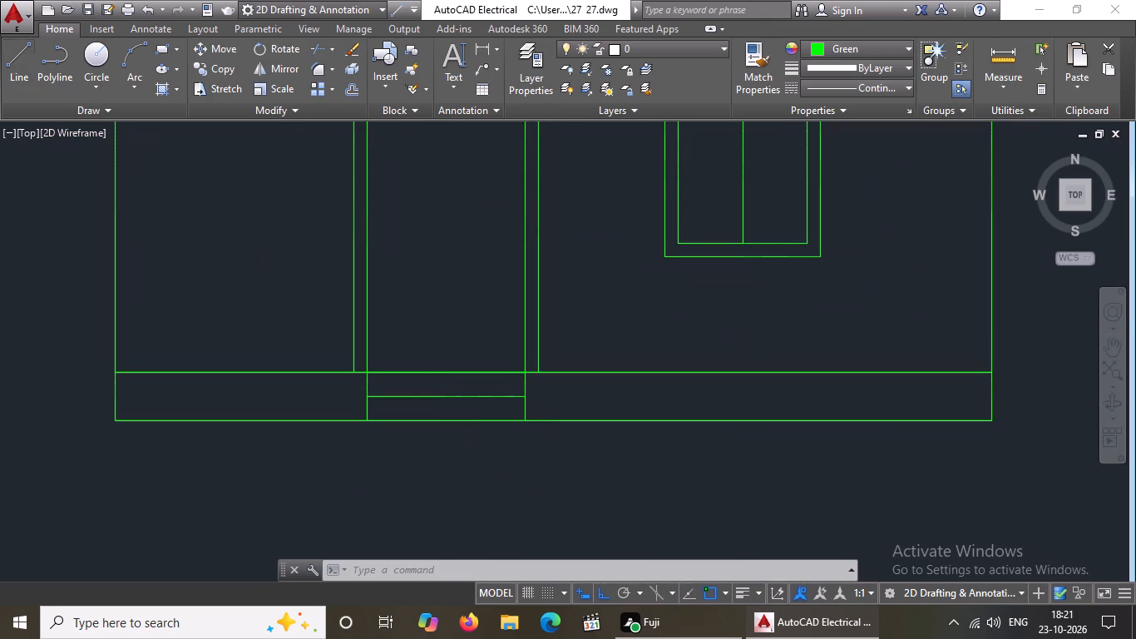
pyautogui.click(117, 420)
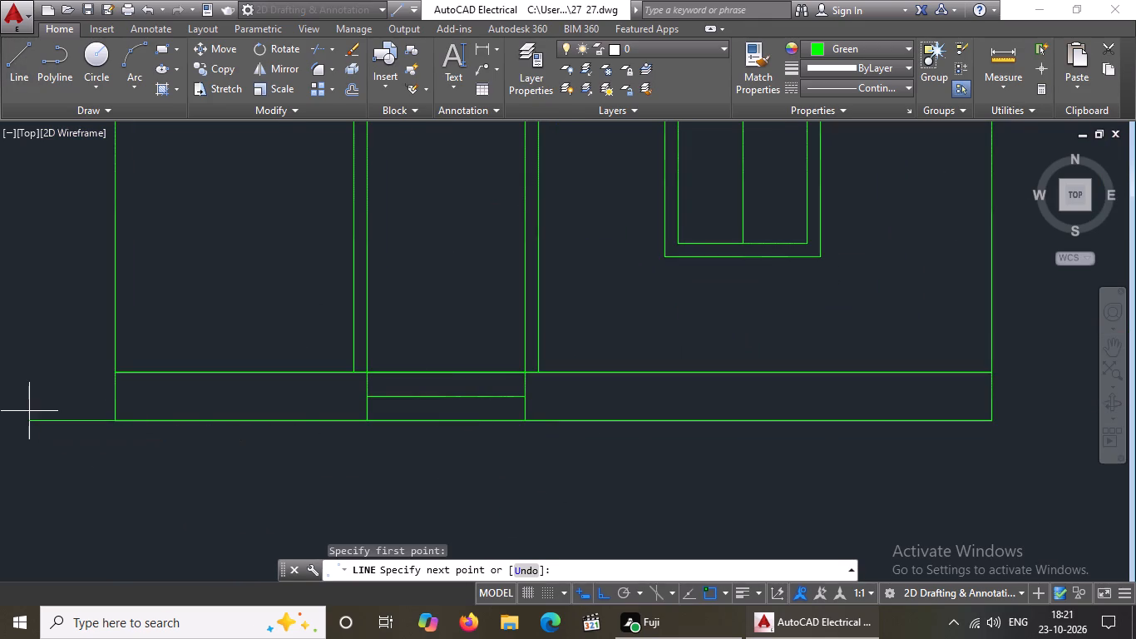
pyautogui.scroll(-3, 36, 404)
pyautogui.write("4'")
pyautogui.press('Return')
pyautogui.press('Return')
# Draw a 4' horizontal ground line outward from the plinth's bottom-right corner.
pyautogui.click(12, 53)
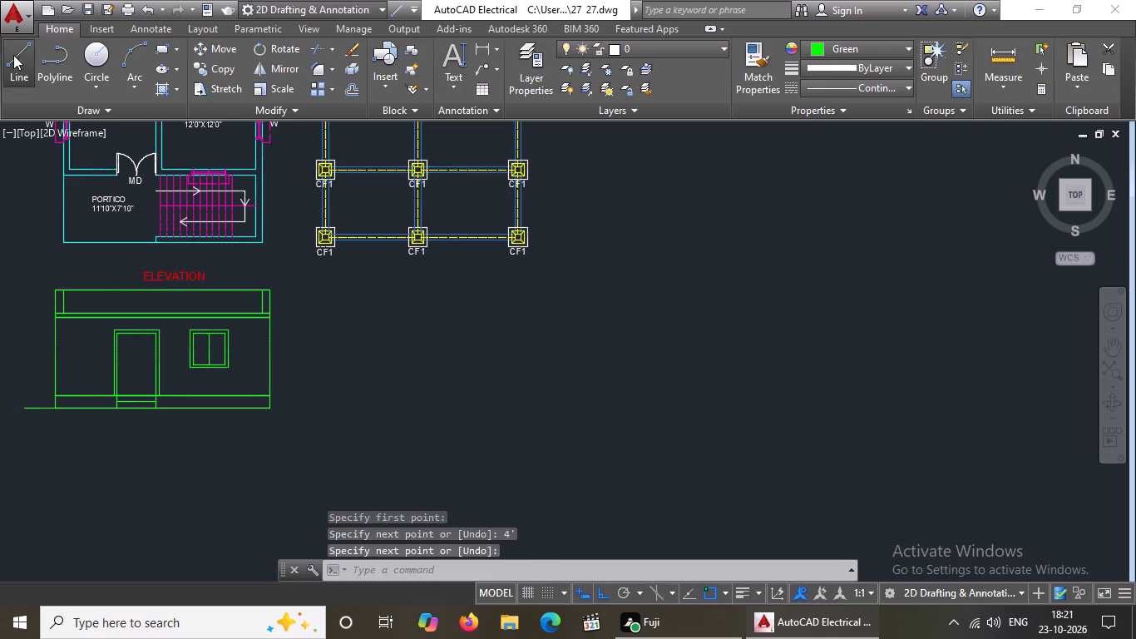
pyautogui.moveTo(269, 407); pyautogui.dragTo(278, 410)
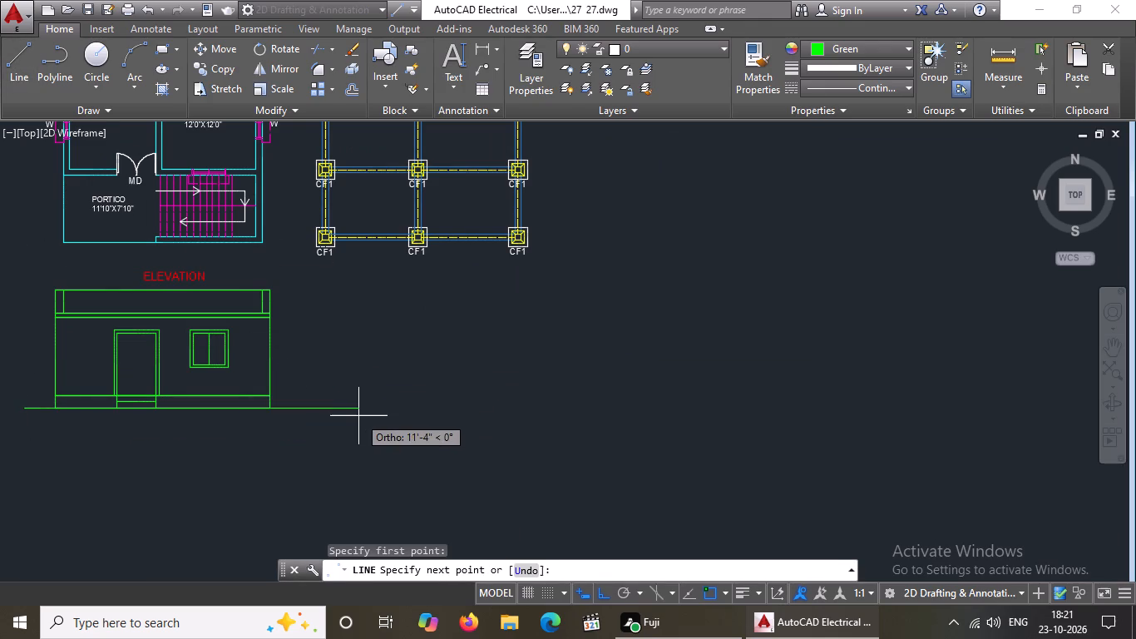
pyautogui.write("4'")
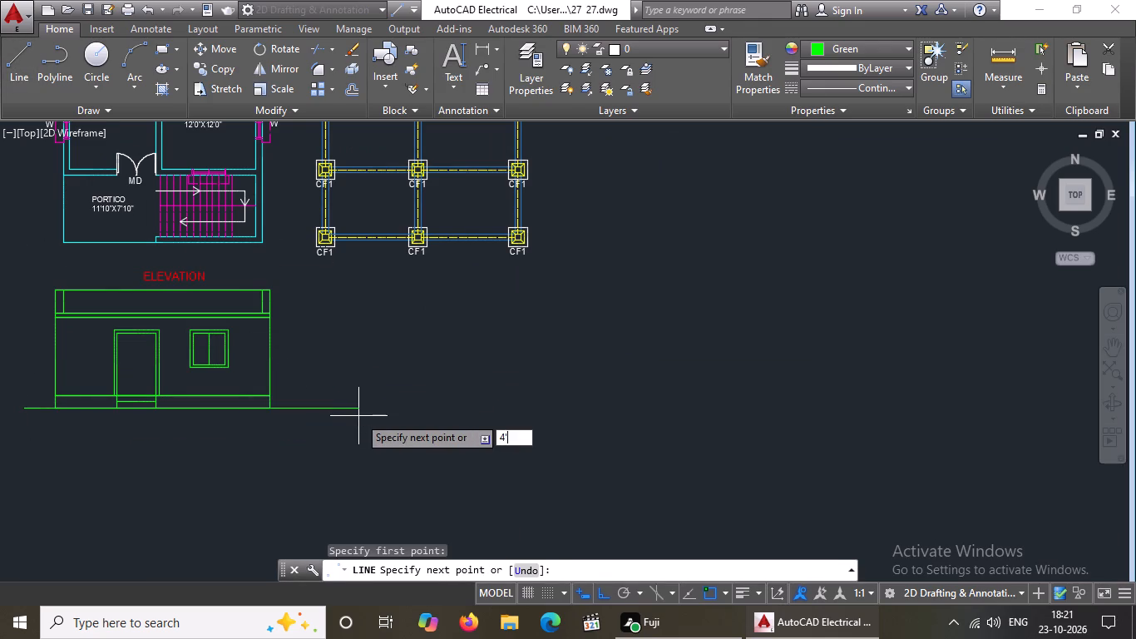
pyautogui.press('Return')
pyautogui.press('Return')
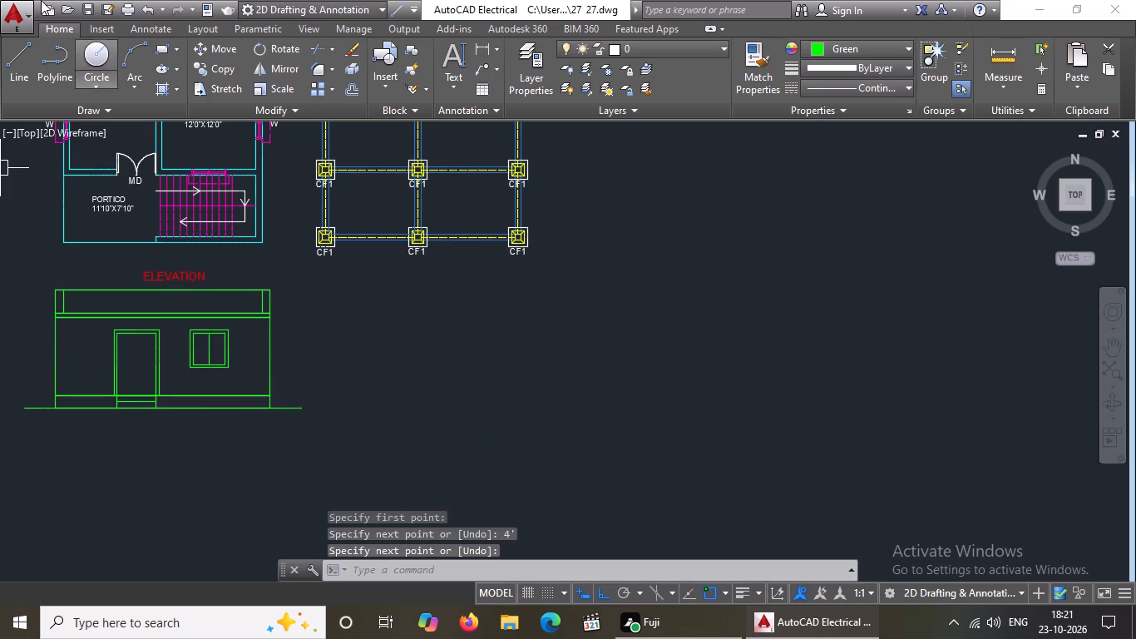
# With Ortho off, draw a diagonal line about 1'-5" long, down and to the left from the ground line near its left end.
pyautogui.click(18, 63)
pyautogui.moveTo(22, 378); pyautogui.dragTo(180, 399, button='middle')
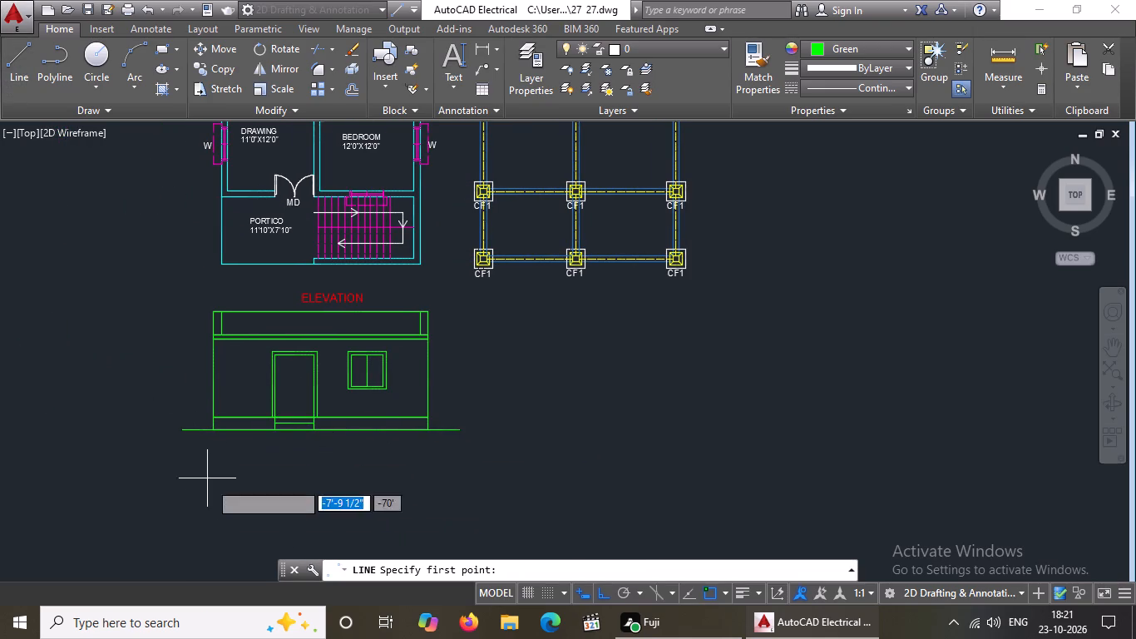
pyautogui.click(603, 588)
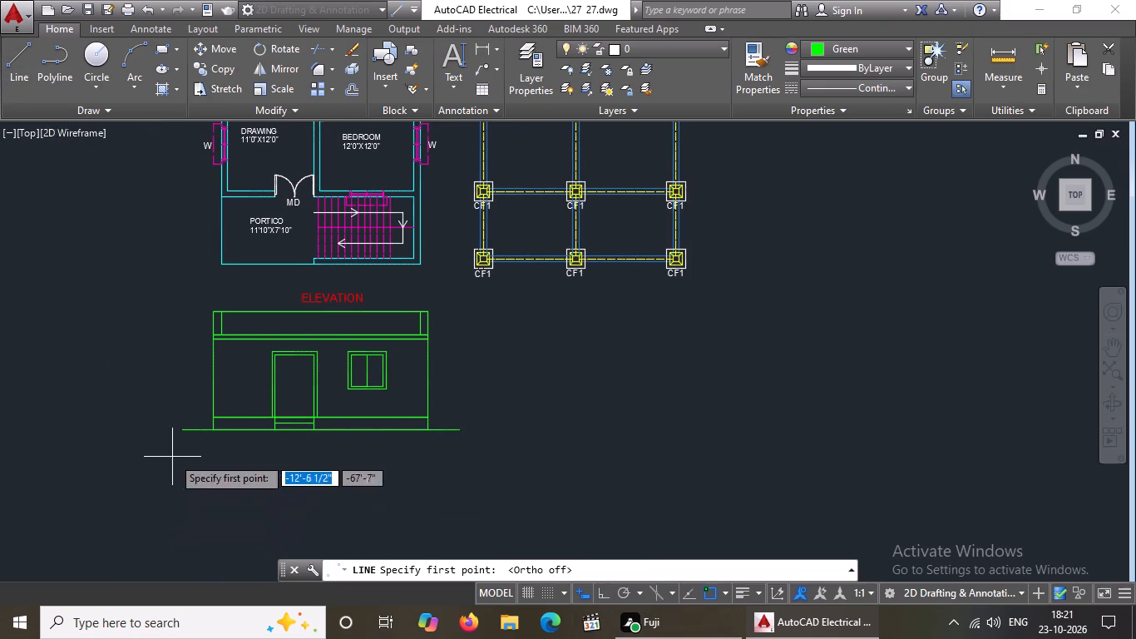
pyautogui.scroll(2, 180, 450)
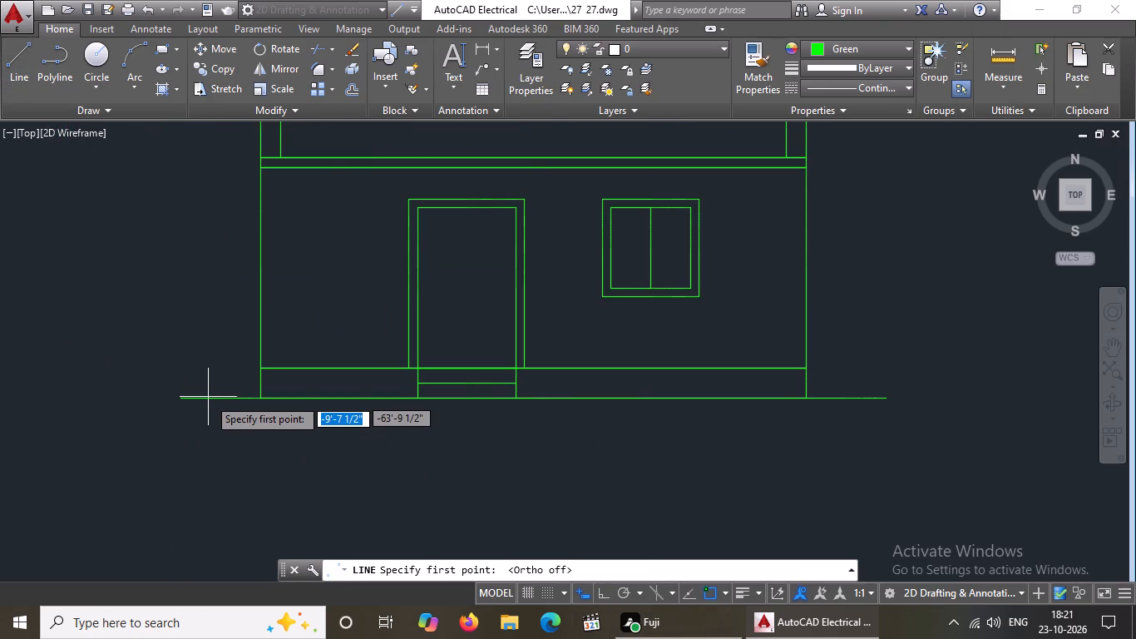
pyautogui.click(208, 399)
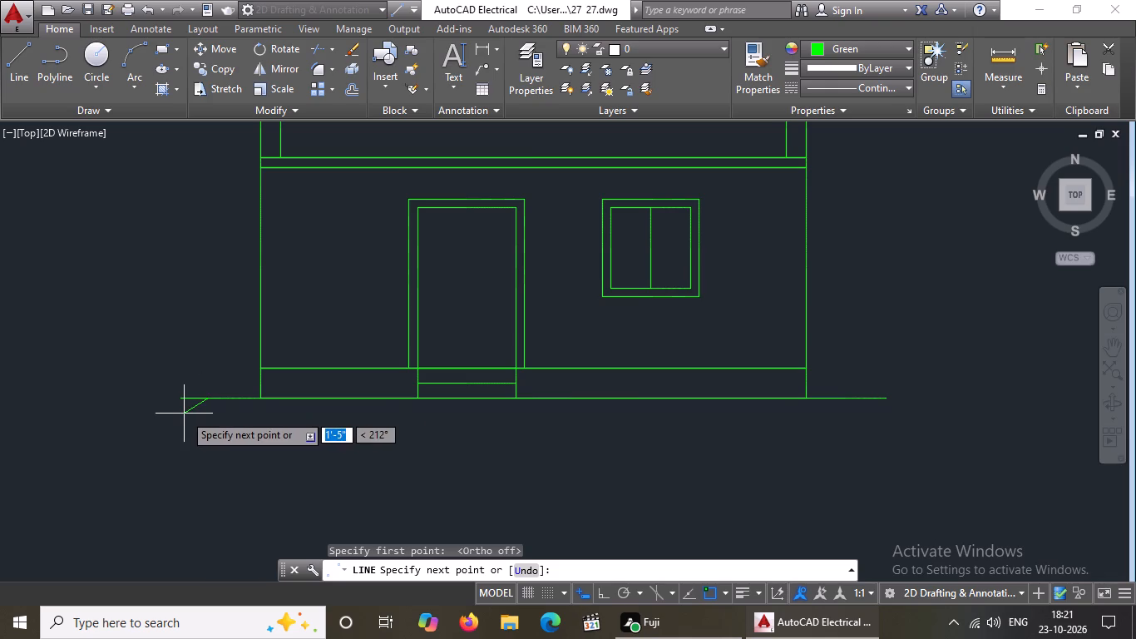
pyautogui.click(184, 414)
pyautogui.press('Escape')
# Mirror the short diagonal about a vertical axis through its upper end with Ortho on, keeping the original.
pyautogui.click(170, 384)
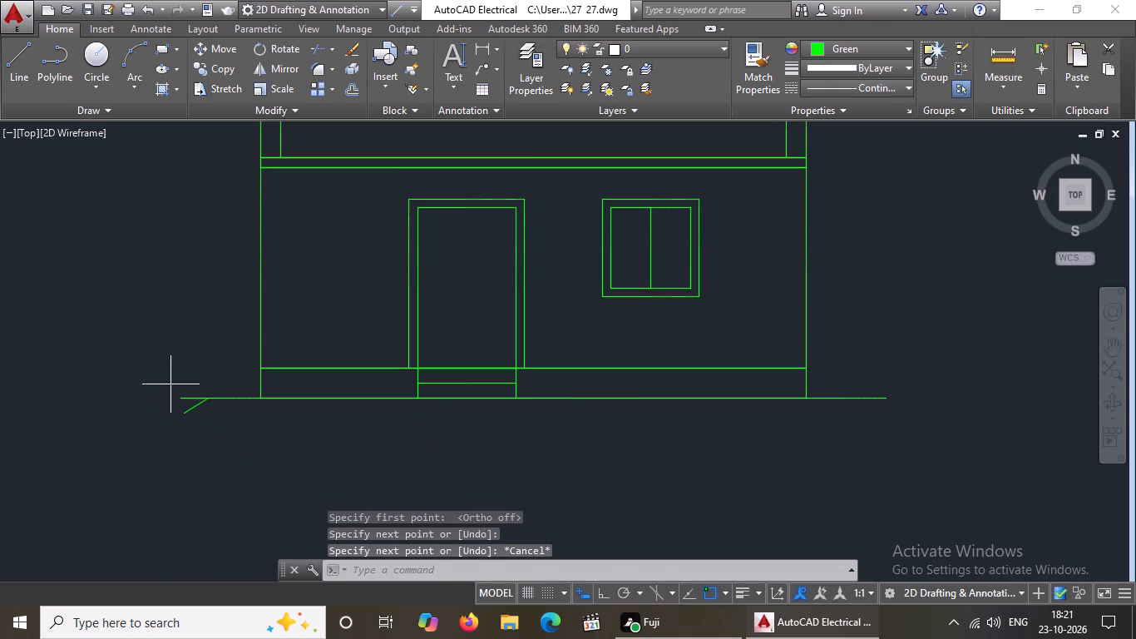
pyautogui.click(199, 430)
pyautogui.click(177, 385)
pyautogui.click(210, 423)
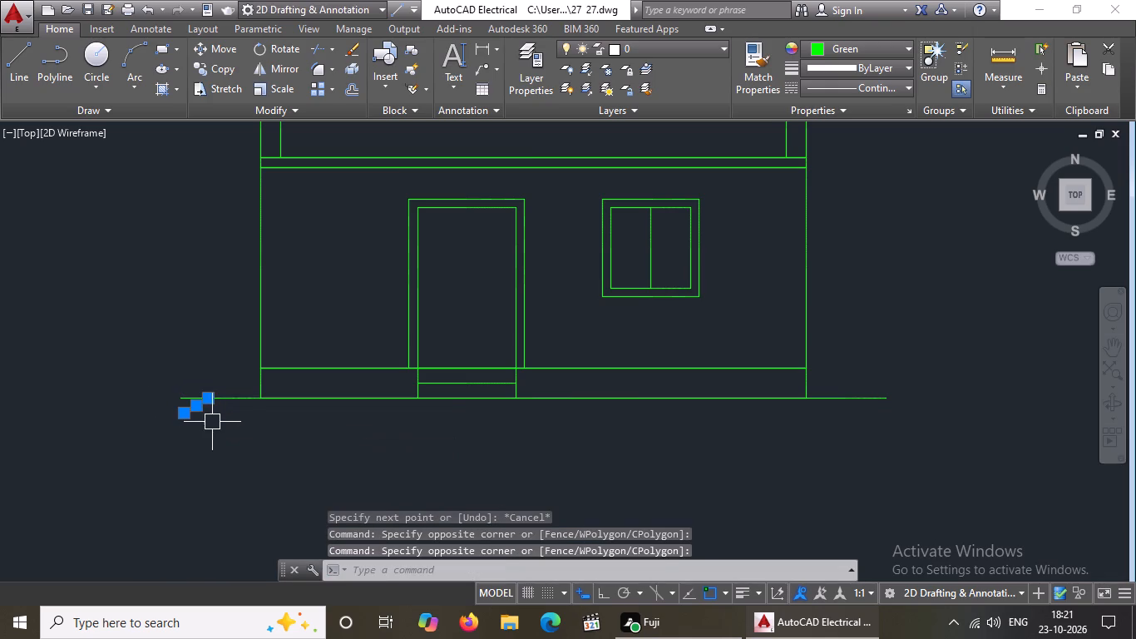
pyautogui.click(263, 67)
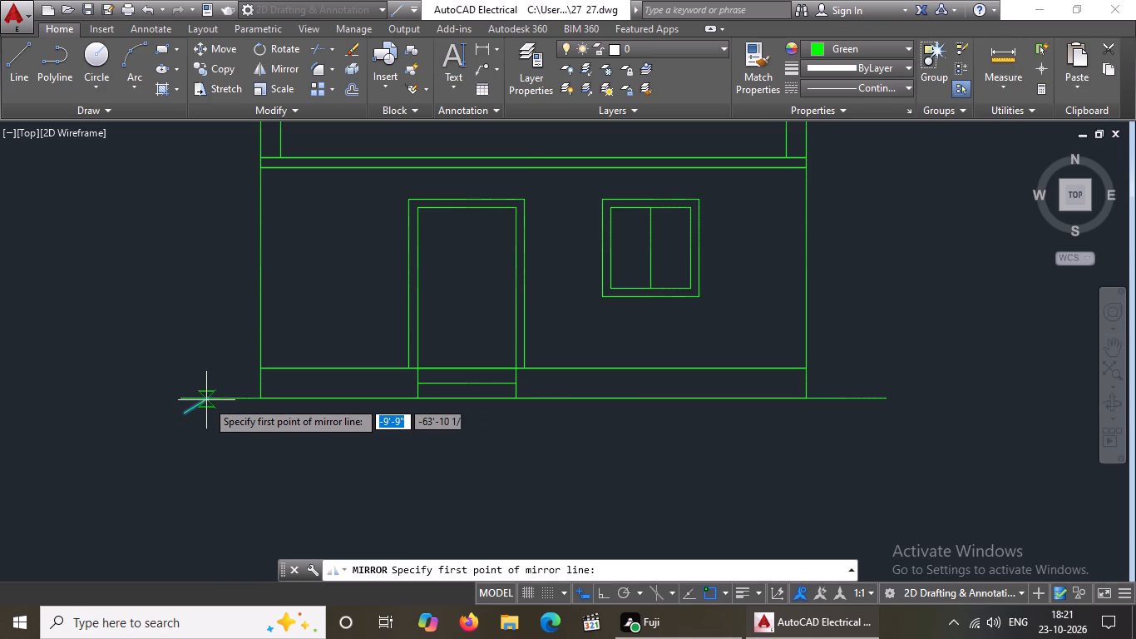
pyautogui.scroll(3, 207, 400)
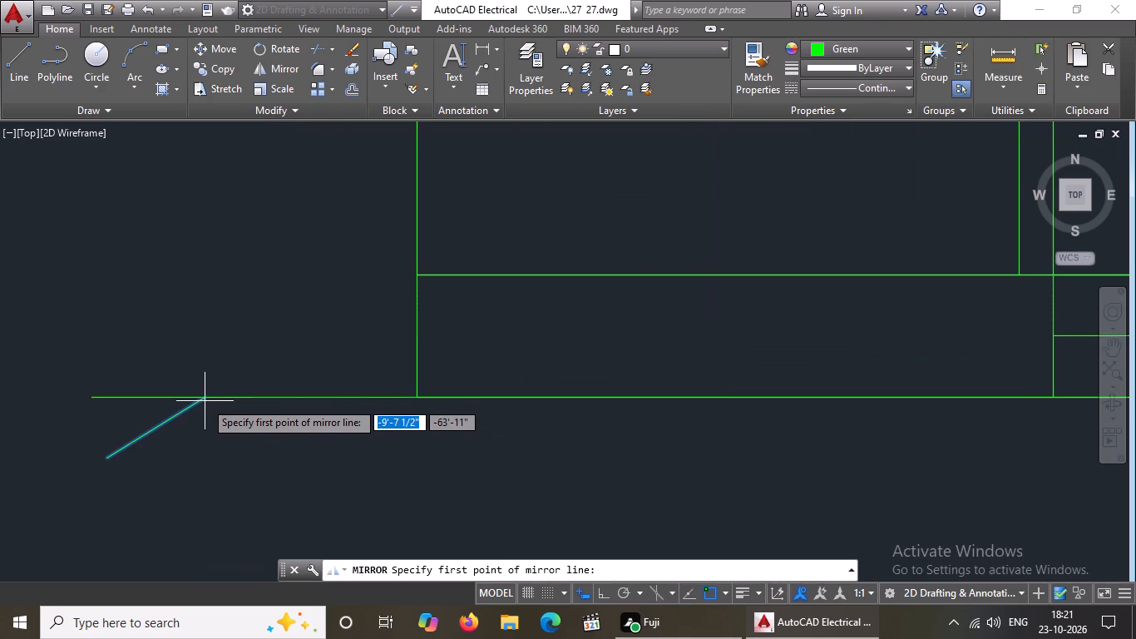
pyautogui.moveTo(204, 396); pyautogui.dragTo(205, 404)
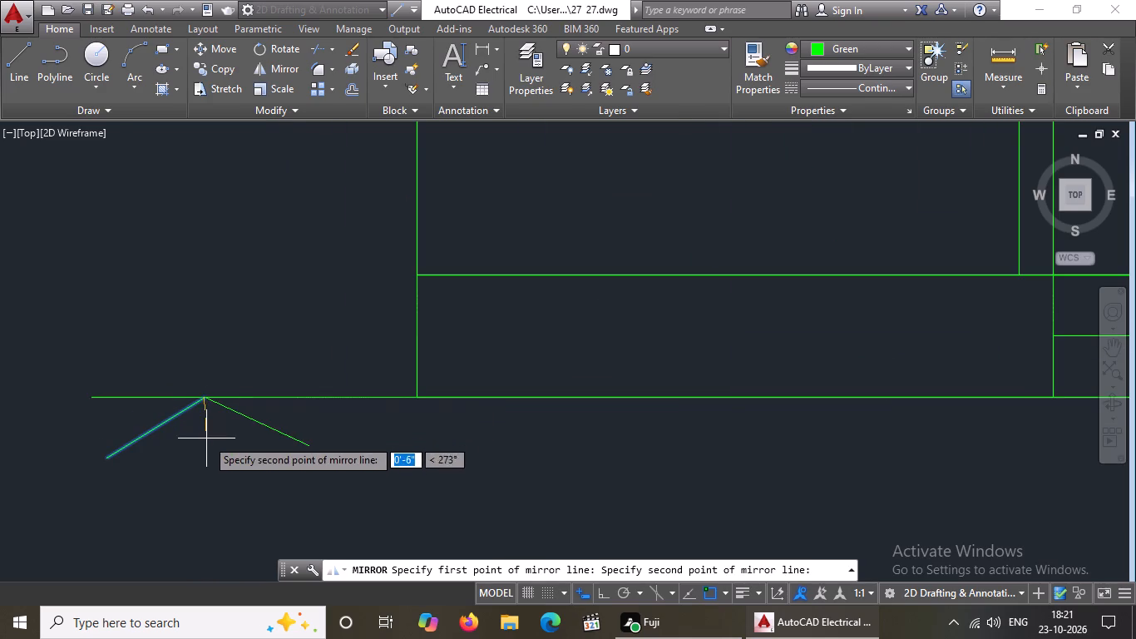
pyautogui.click(602, 589)
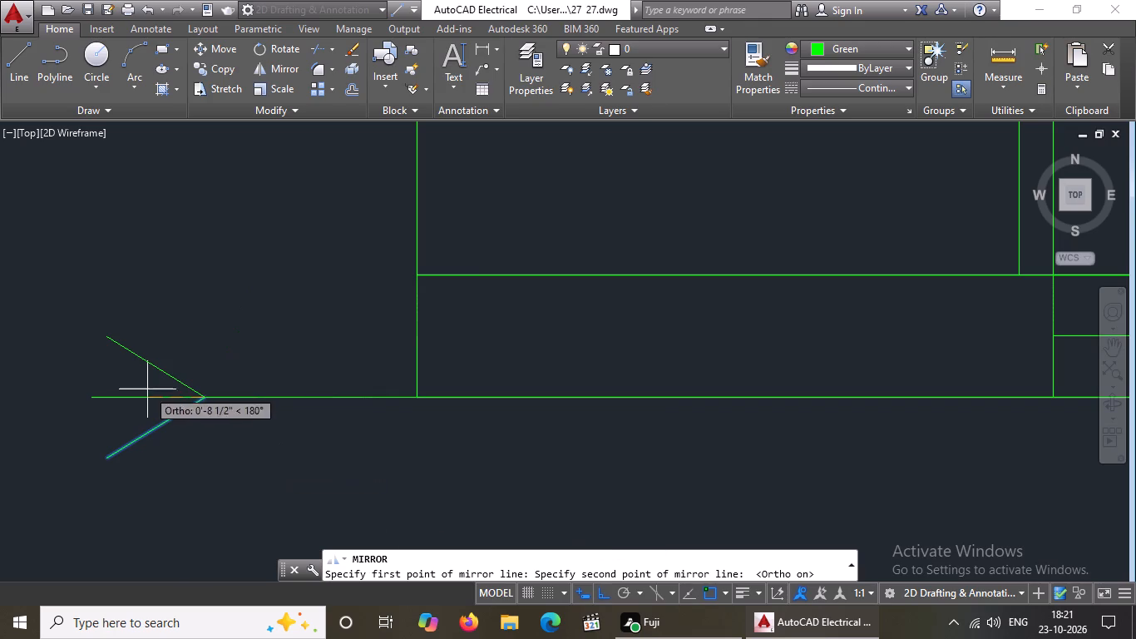
pyautogui.click(230, 476)
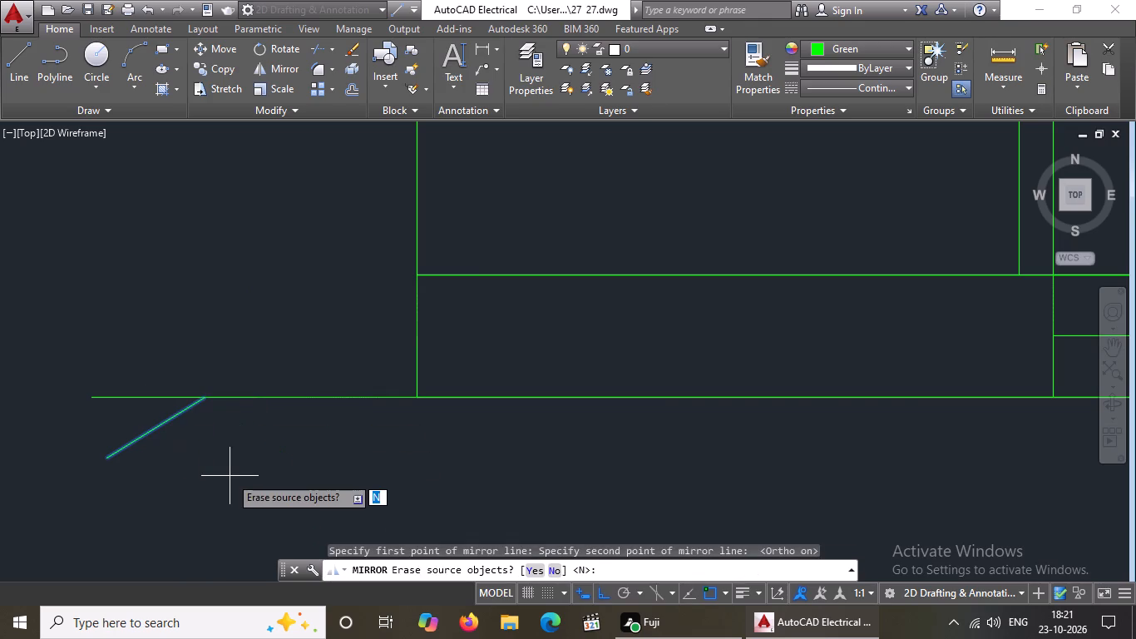
pyautogui.press('n')
pyautogui.press('Return')
pyautogui.scroll(-2, 121, 342)
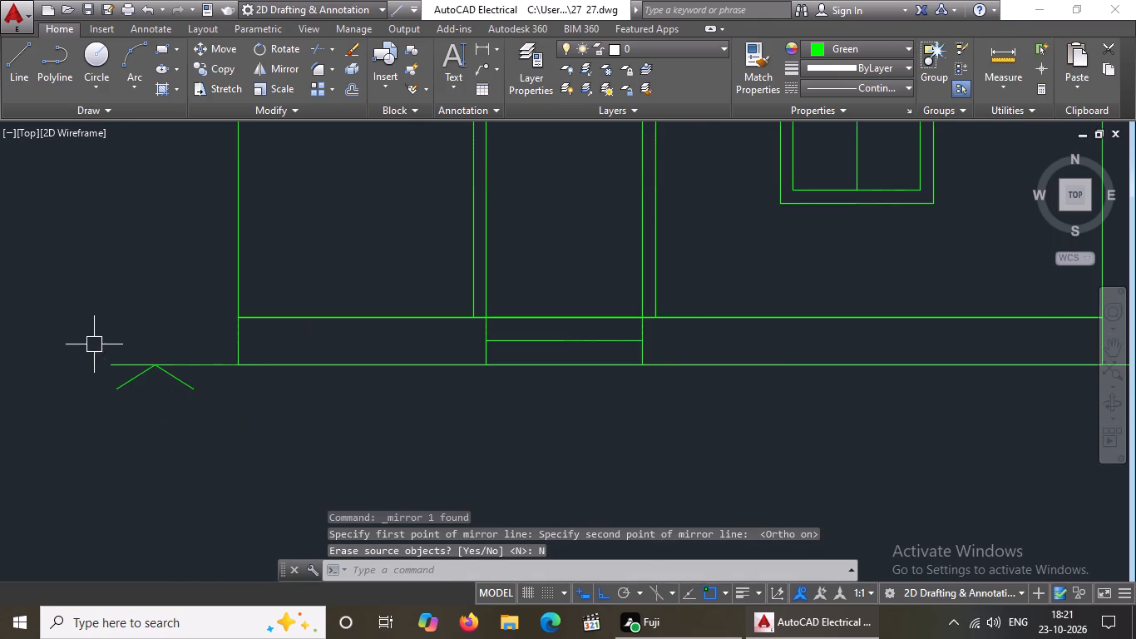
# Copy the inverted-V ground mark along the ground line at 5" and 10" from the original.
pyautogui.moveTo(87, 340); pyautogui.dragTo(96, 364)
pyautogui.click(213, 436)
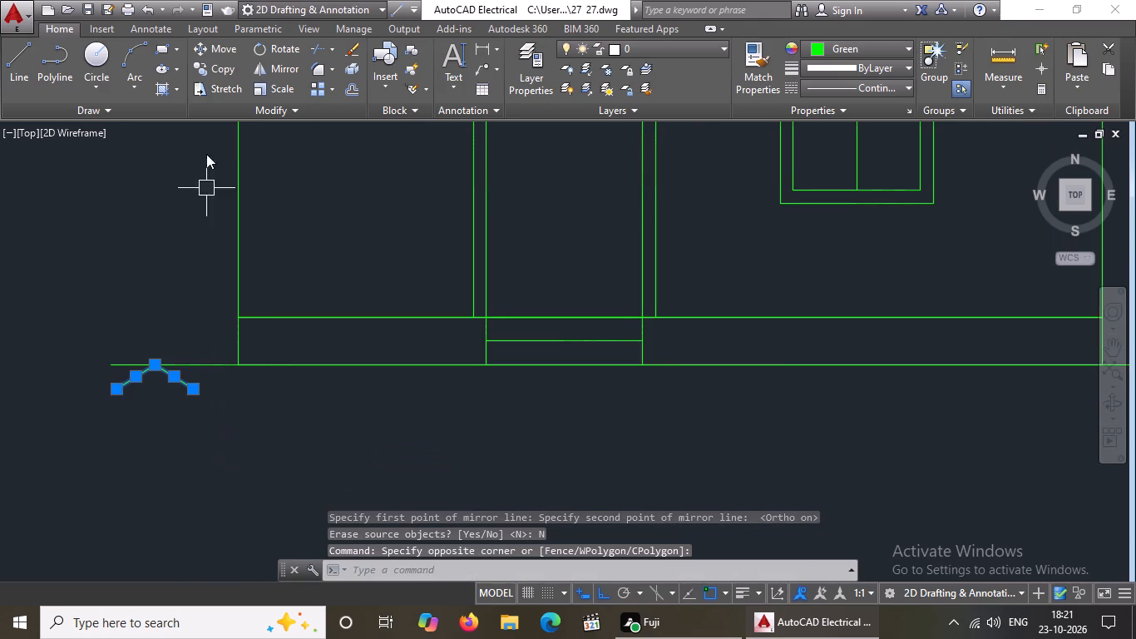
pyautogui.click(222, 65)
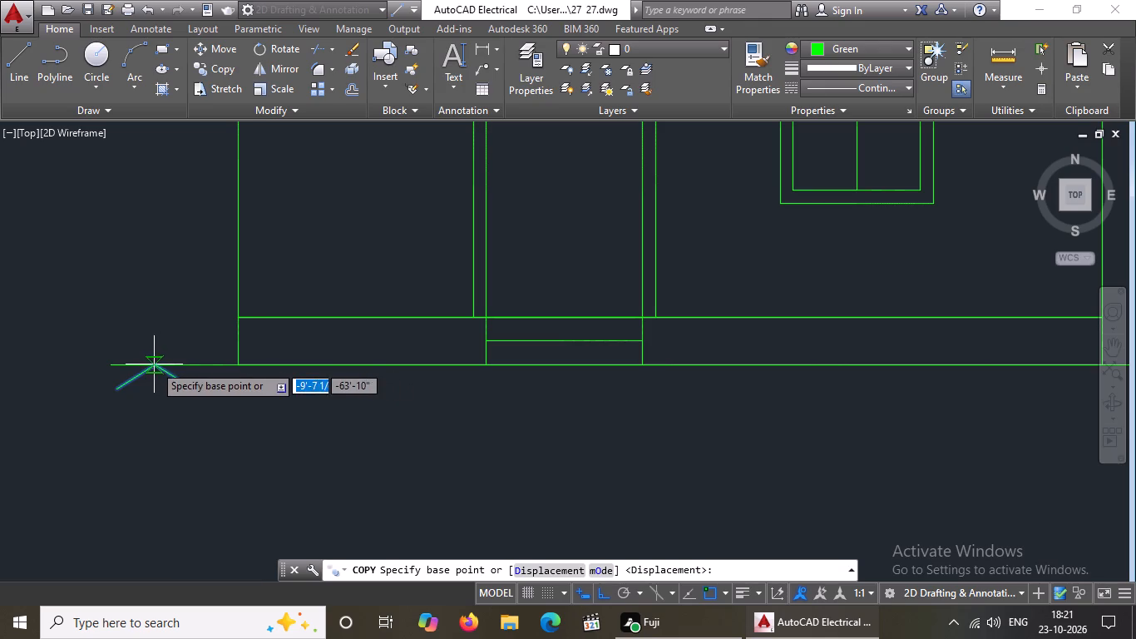
pyautogui.click(155, 367)
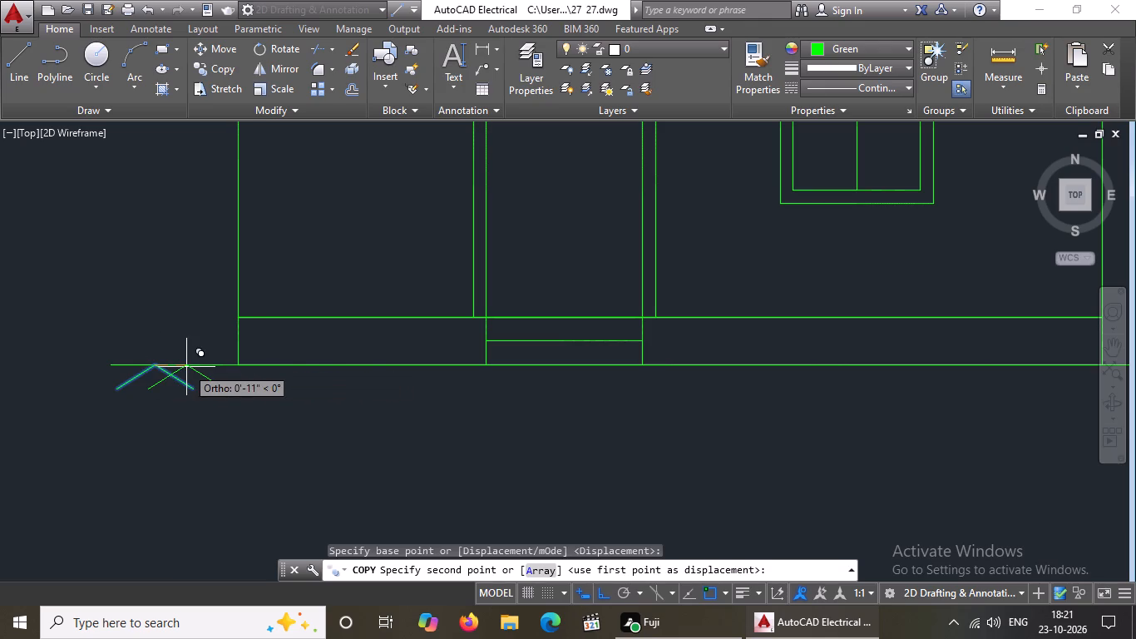
pyautogui.write('5"')
pyautogui.press('Return')
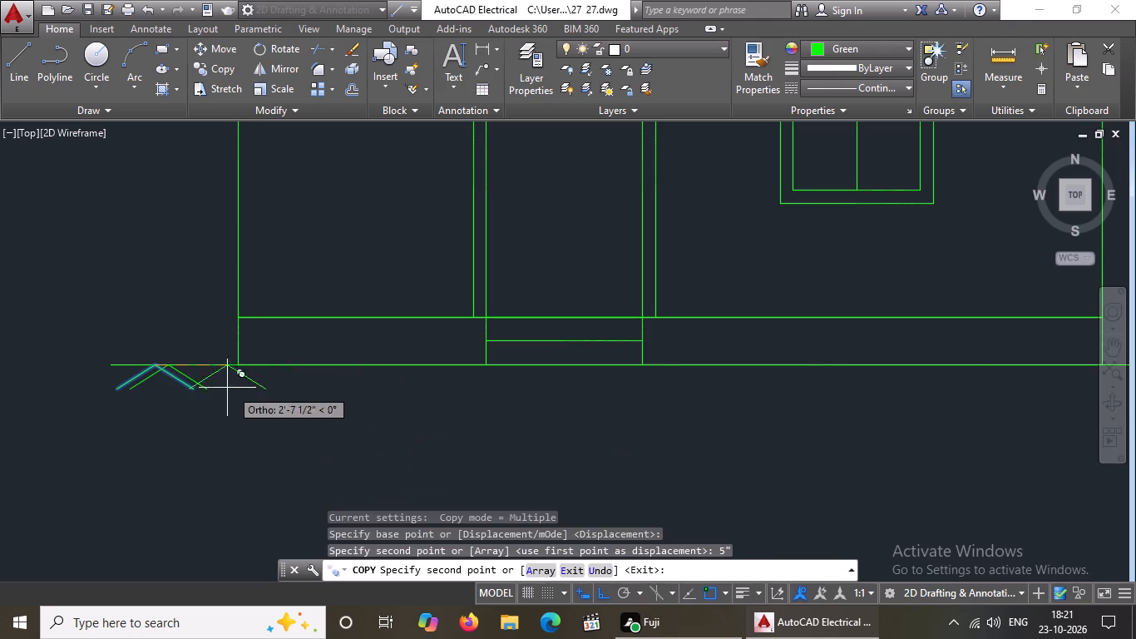
pyautogui.write('10"')
pyautogui.press('Return')
pyautogui.press('Escape')
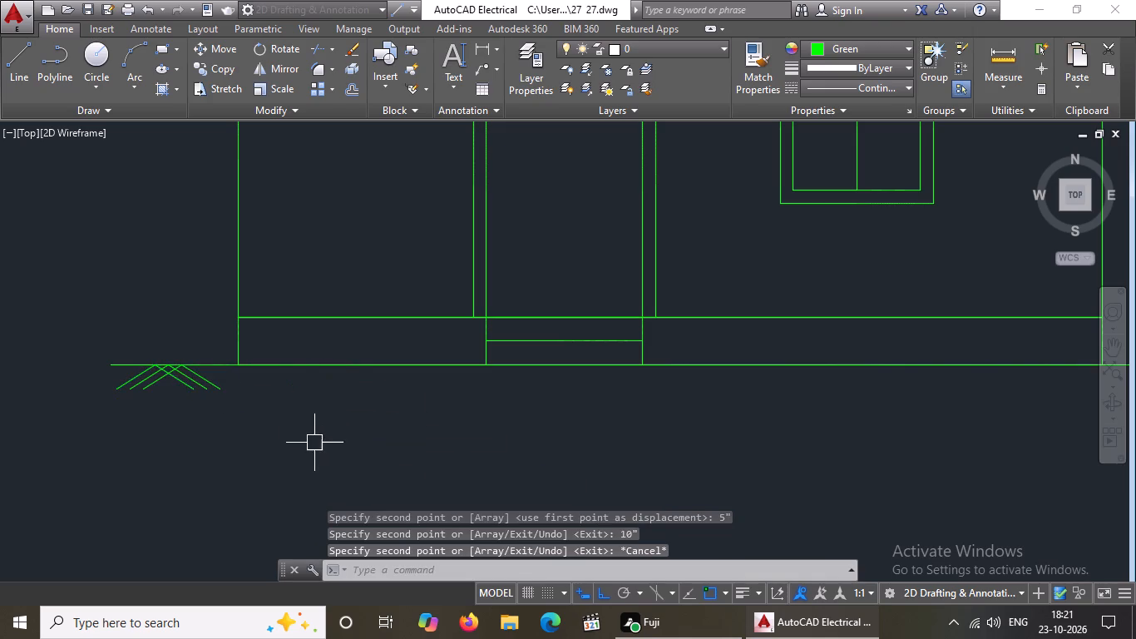
# Copy the group of three ground marks about 31'-4" horizontally onto the ground line beyond the plinth's bottom-right corner.
pyautogui.moveTo(91, 334); pyautogui.dragTo(98, 345)
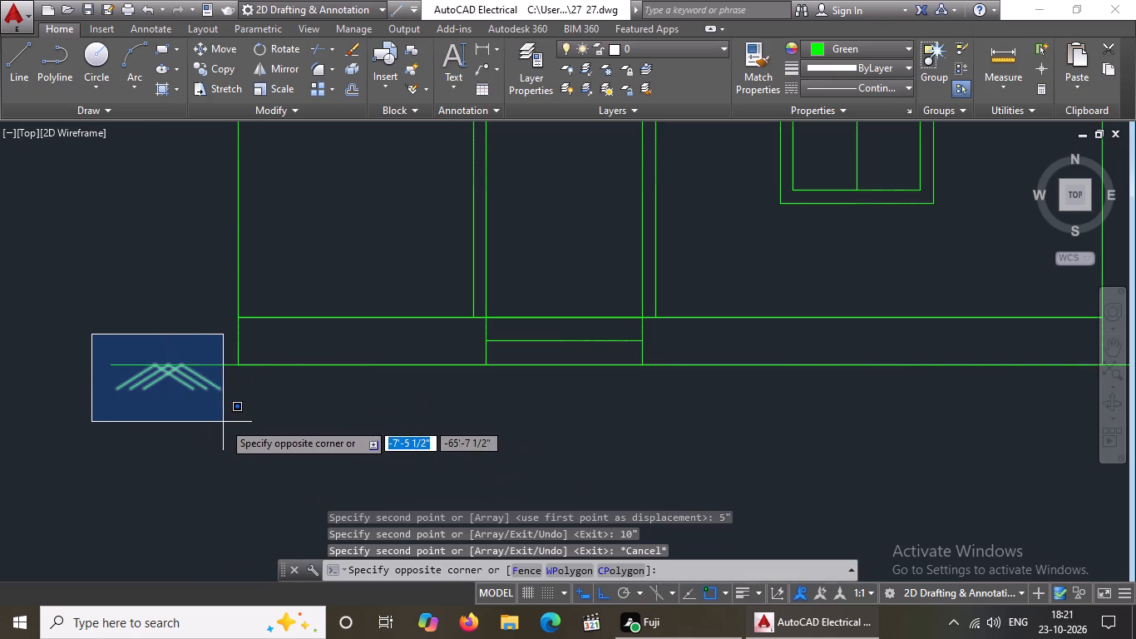
pyautogui.click(224, 421)
pyautogui.click(202, 68)
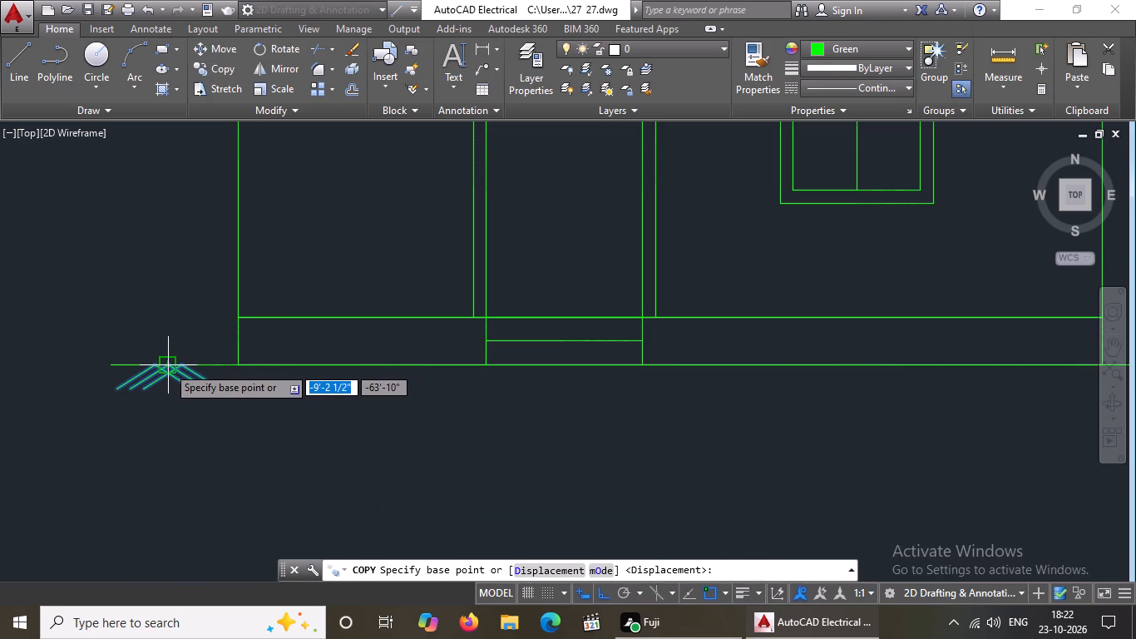
pyautogui.click(167, 366)
pyautogui.scroll(-3, 237, 370)
pyautogui.scroll(3, 468, 369)
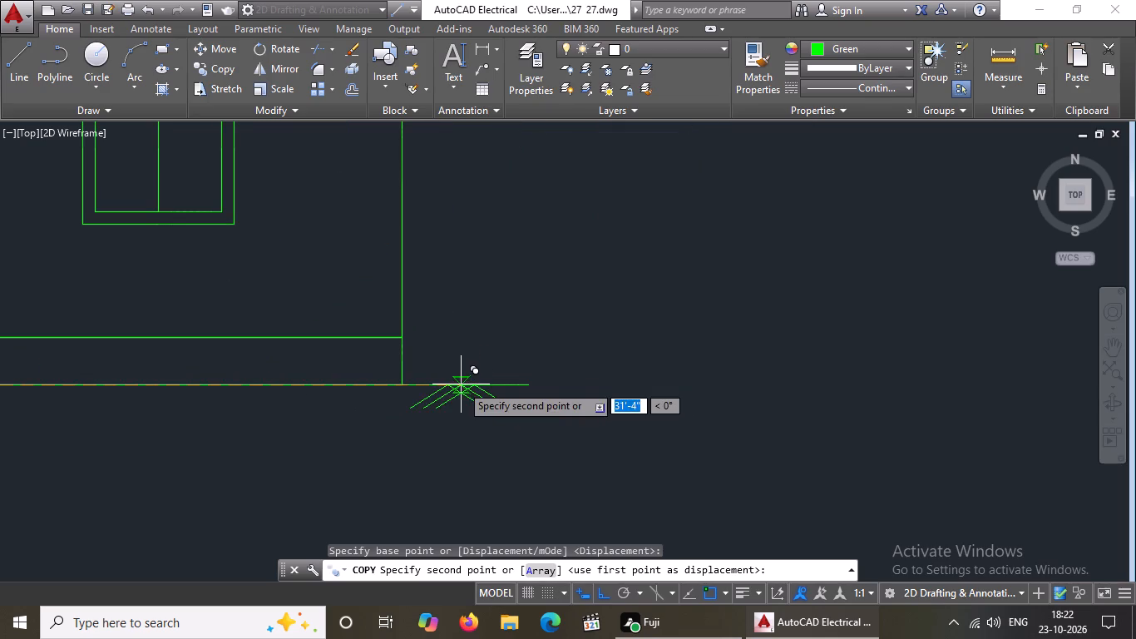
pyautogui.click(461, 384)
pyautogui.scroll(-3, 496, 385)
pyautogui.press('Escape')
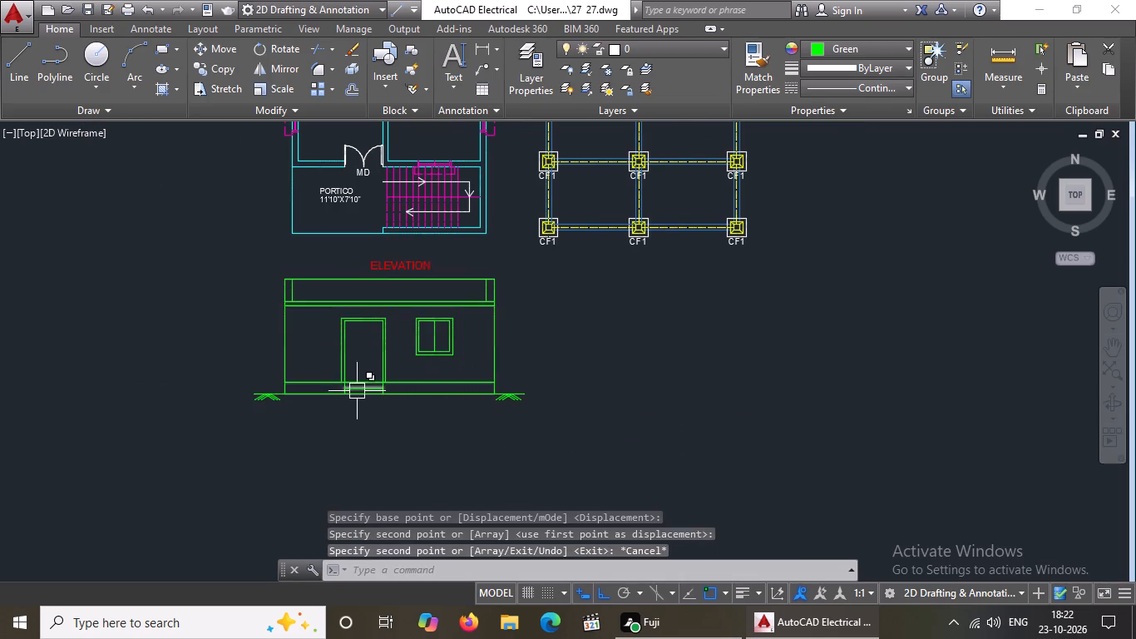
# Look through the available hatch patterns for one that suits the elevation wall.
pyautogui.scroll(2, 354, 399)
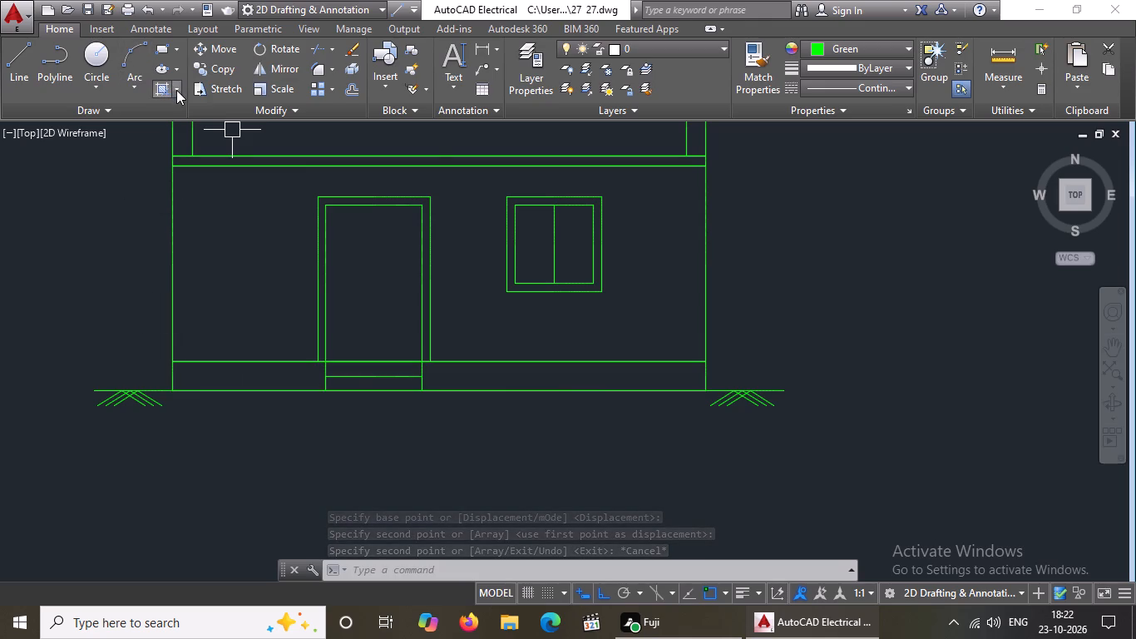
pyautogui.click(178, 88)
pyautogui.scroll(-2, 225, 255)
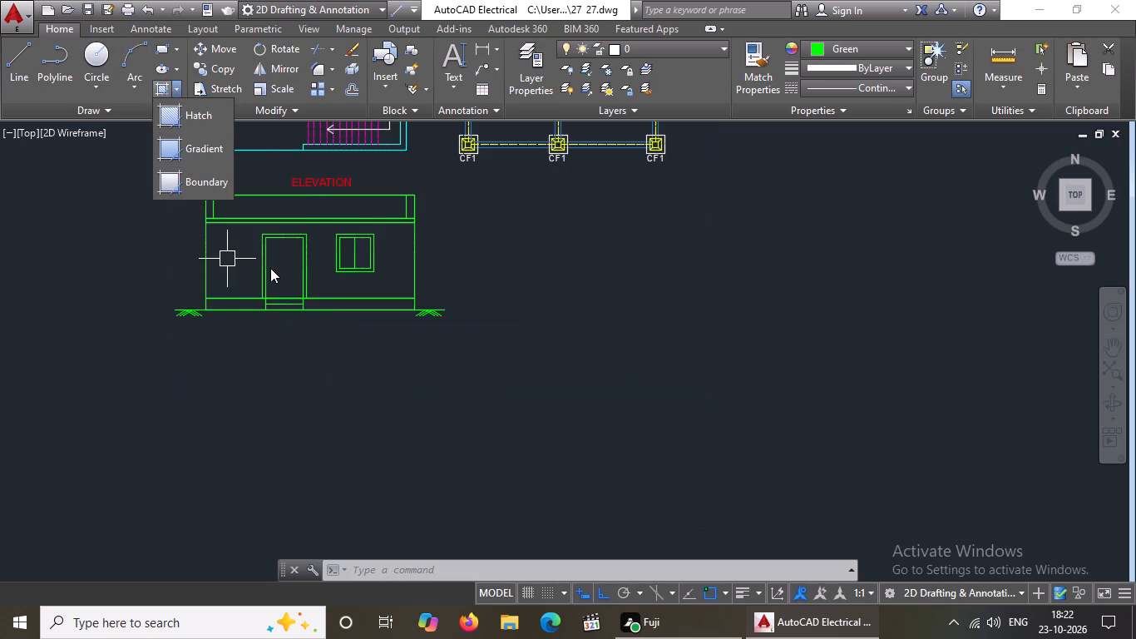
pyautogui.scroll(-1, 270, 268)
pyautogui.press('Escape')
pyautogui.scroll(2, 247, 290)
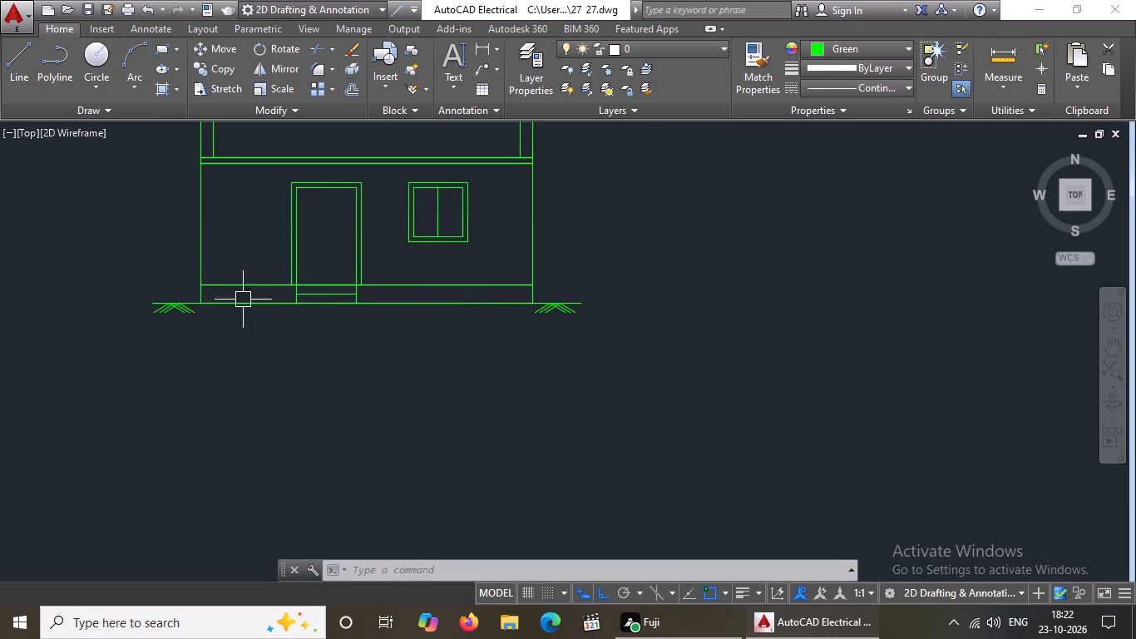
pyautogui.scroll(3, 239, 300)
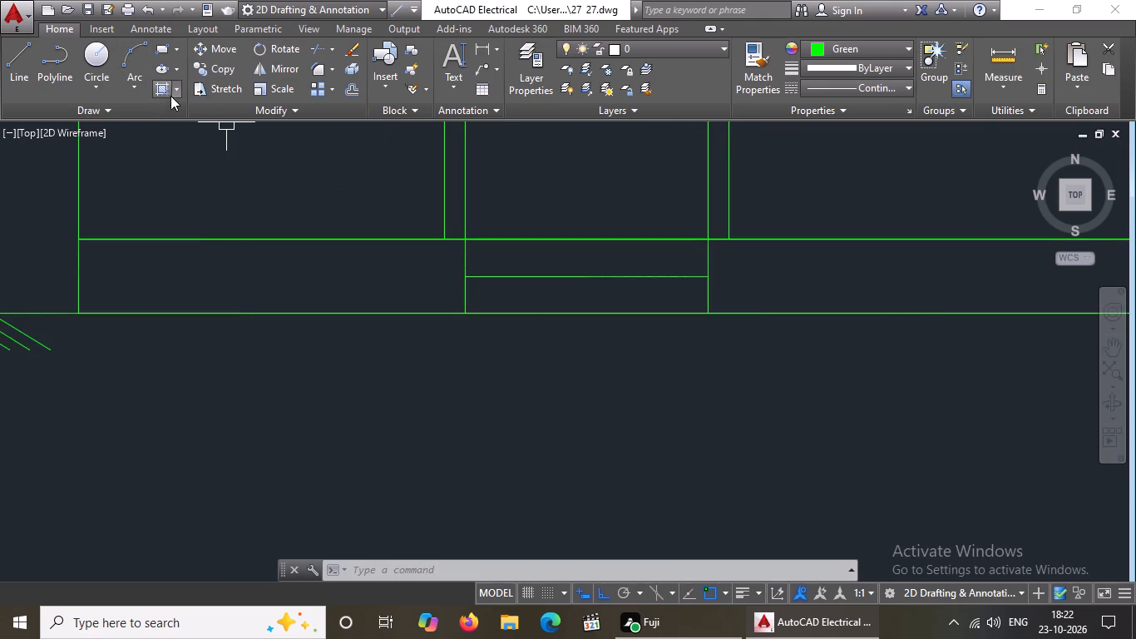
pyautogui.click(176, 89)
pyautogui.click(202, 116)
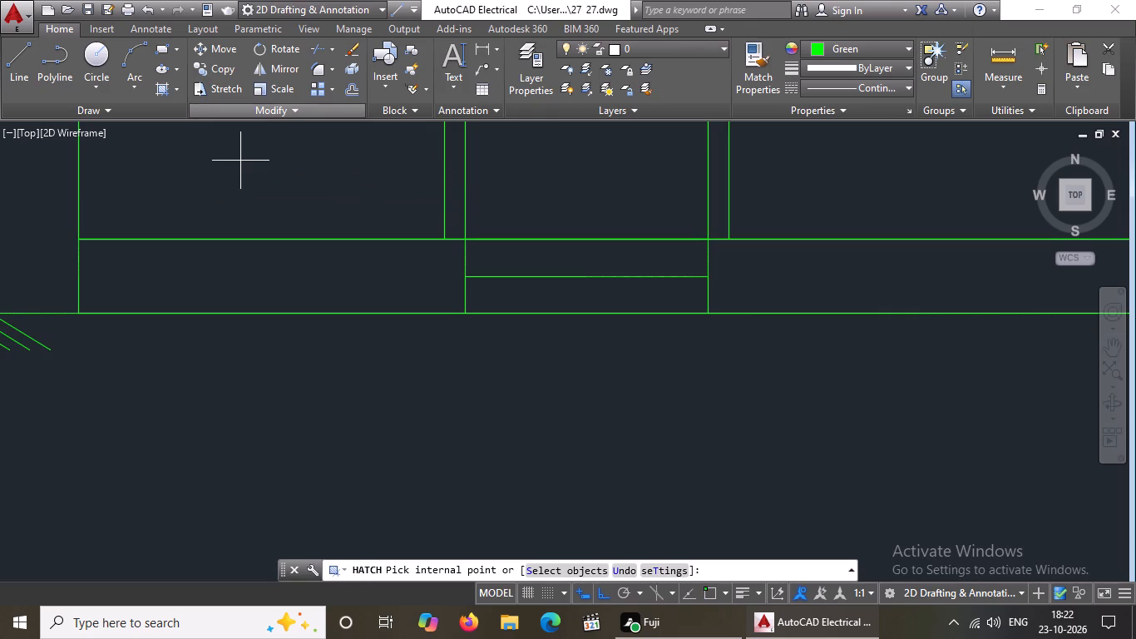
pyautogui.scroll(-2, 277, 63)
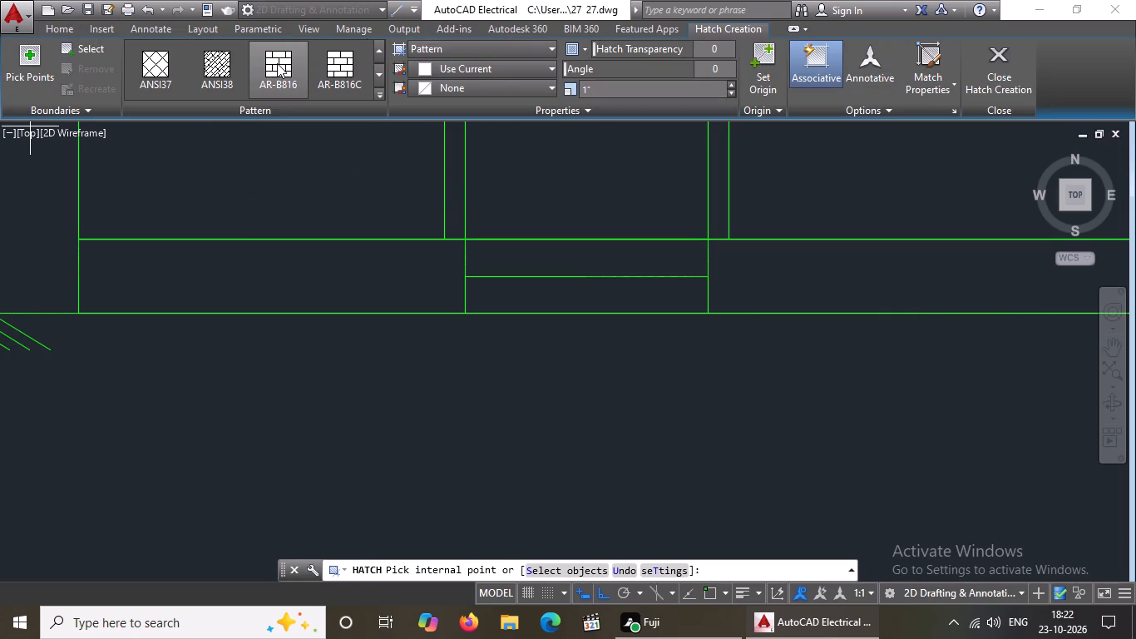
pyautogui.scroll(-2, 276, 71)
pyautogui.scroll(3, 318, 74)
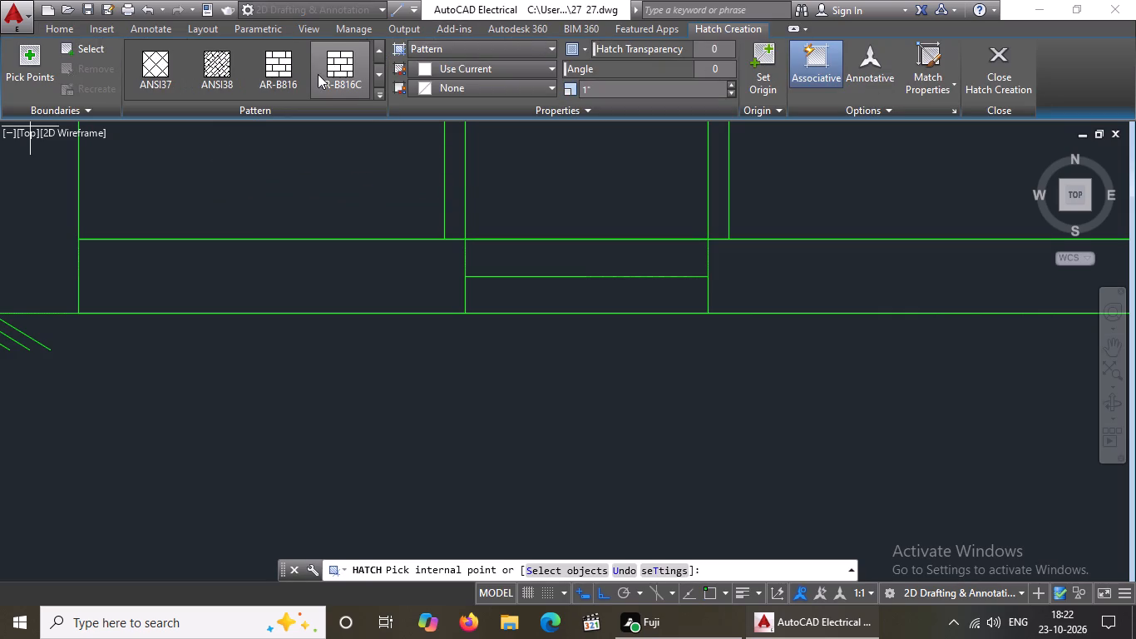
pyautogui.scroll(7, 318, 74)
pyautogui.scroll(-4, 319, 71)
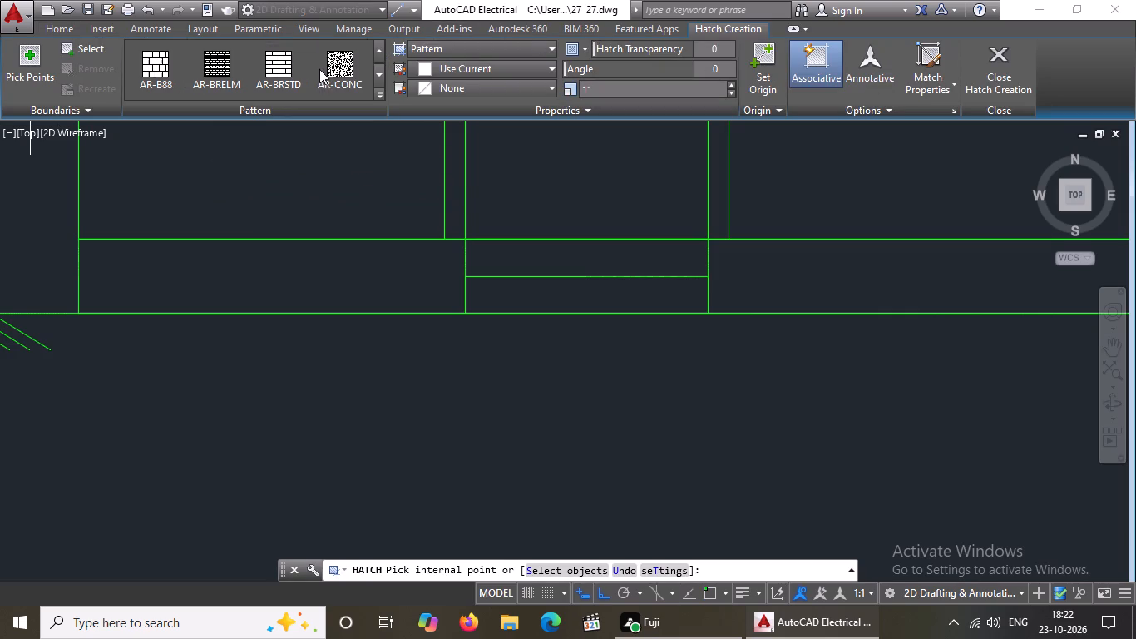
pyautogui.scroll(-1, 328, 74)
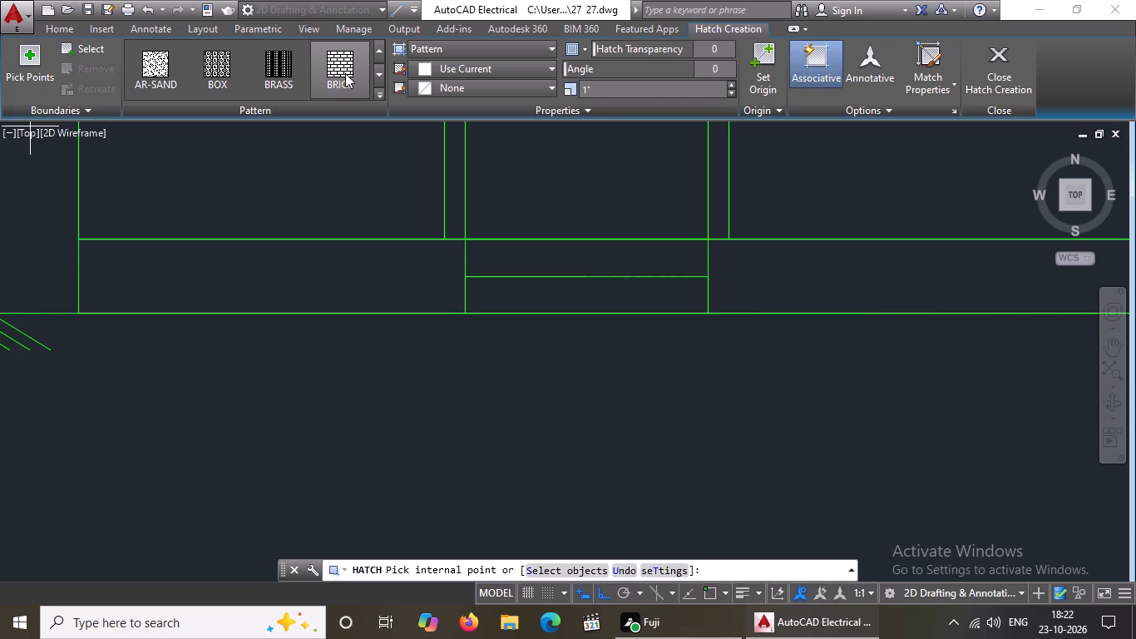
pyautogui.scroll(-8, 345, 73)
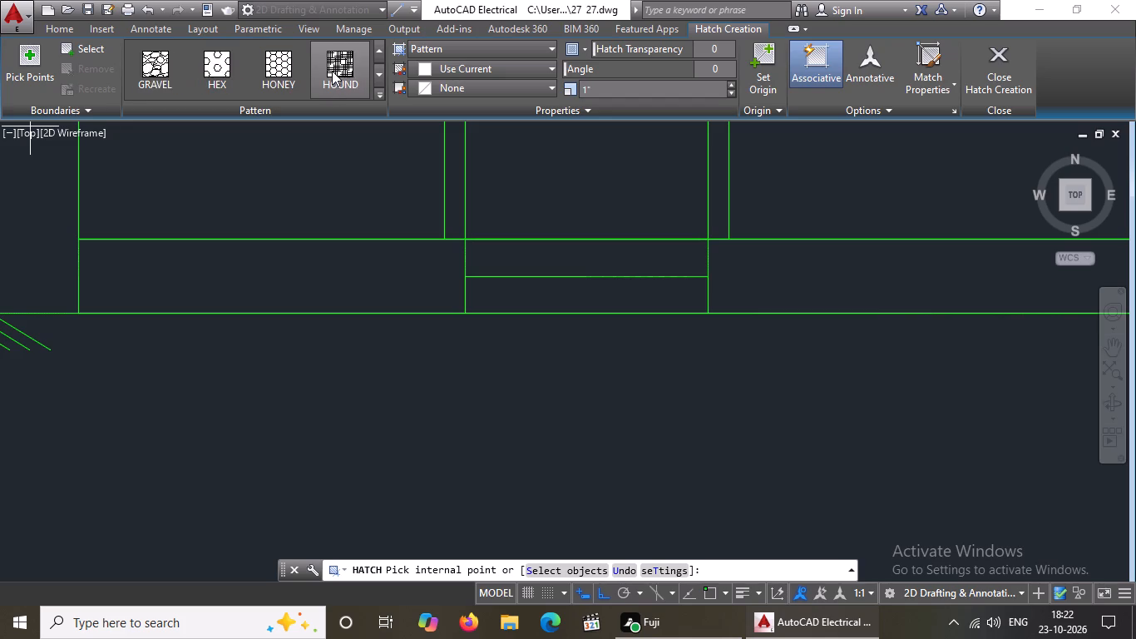
pyautogui.scroll(-3, 332, 71)
pyautogui.scroll(20, 332, 70)
pyautogui.scroll(1, 332, 70)
pyautogui.scroll(-4, 333, 62)
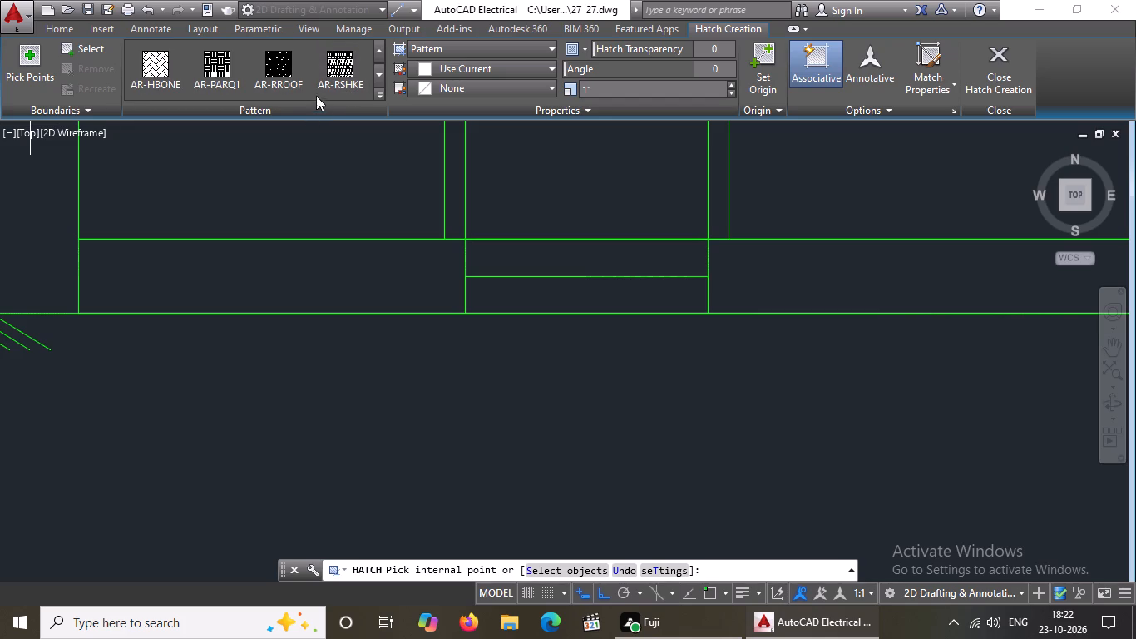
pyautogui.scroll(7, 329, 72)
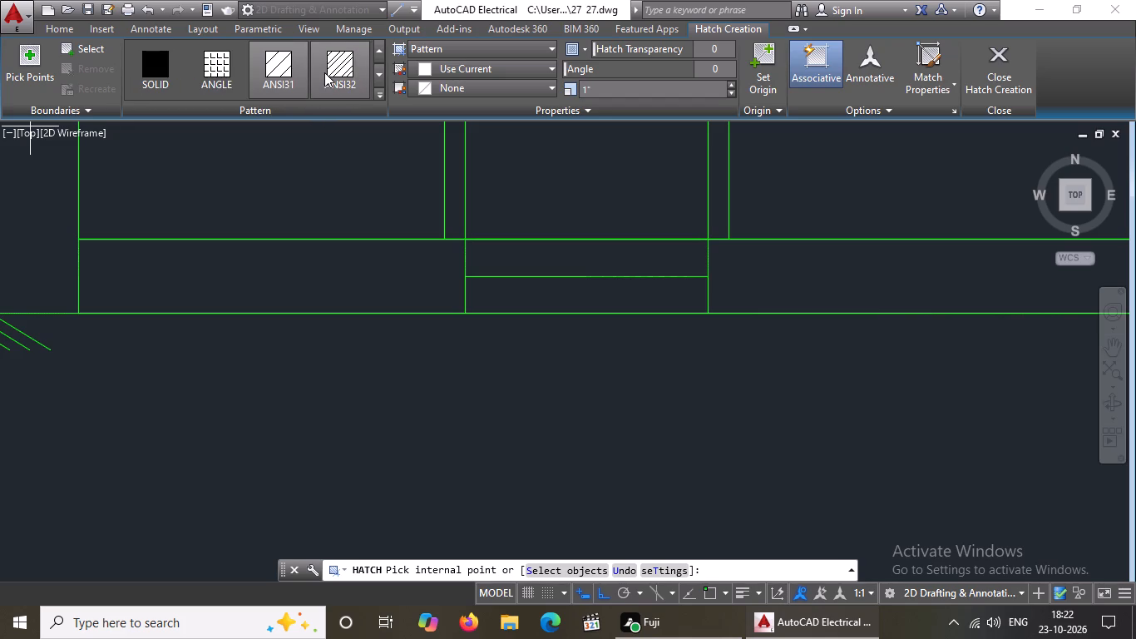
pyautogui.scroll(6, 324, 72)
pyautogui.scroll(-5, 324, 72)
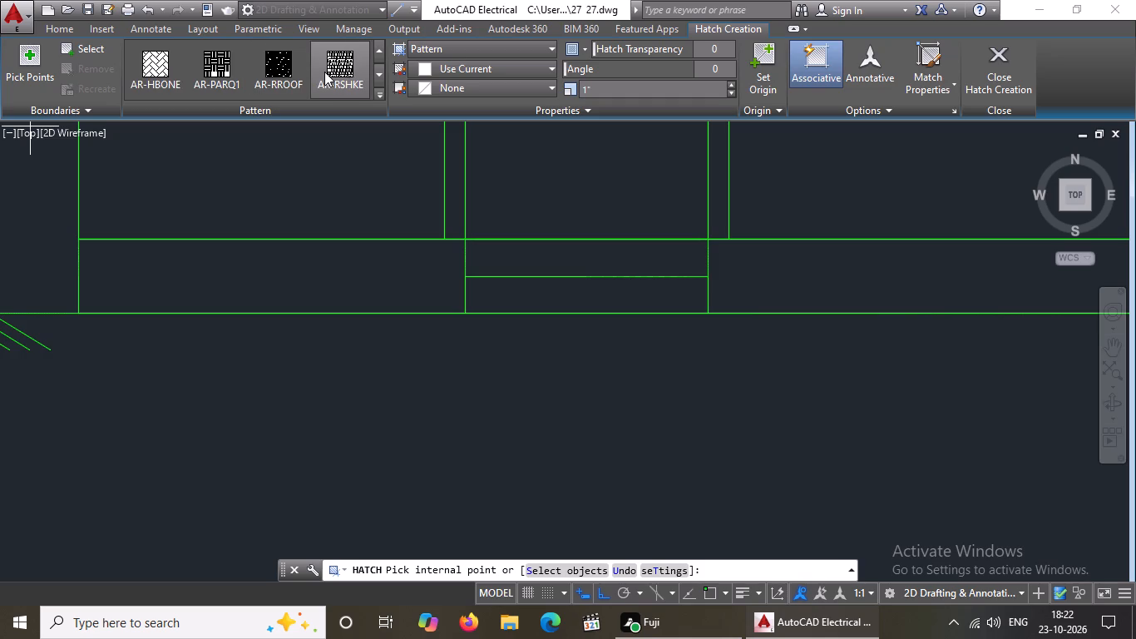
pyautogui.scroll(1, 324, 72)
pyautogui.scroll(-2, 323, 72)
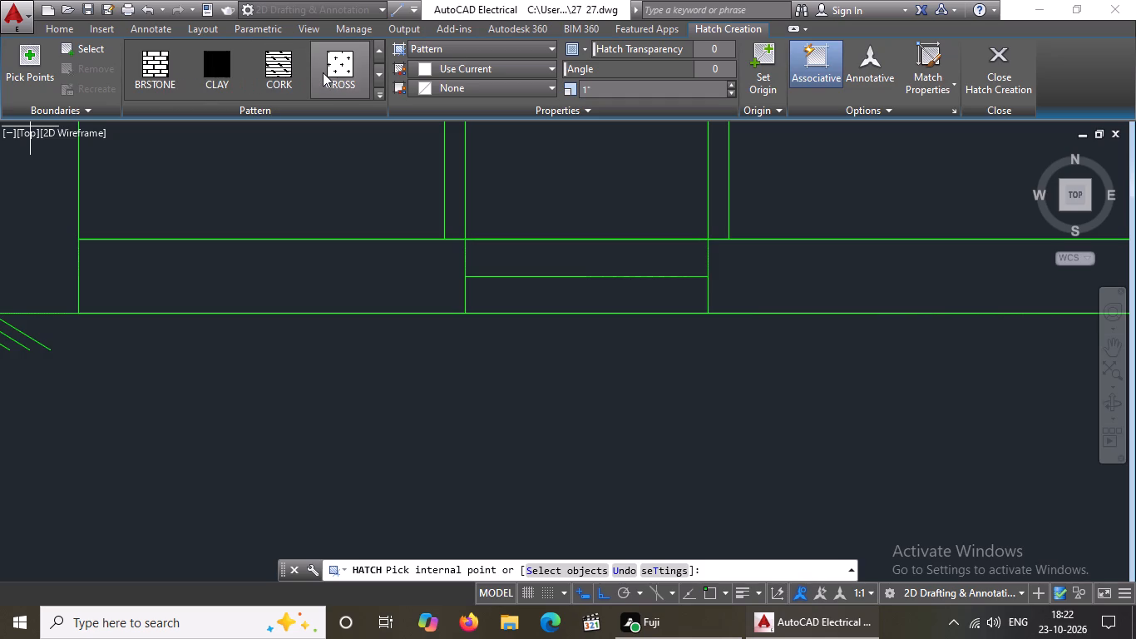
pyautogui.scroll(-4, 323, 72)
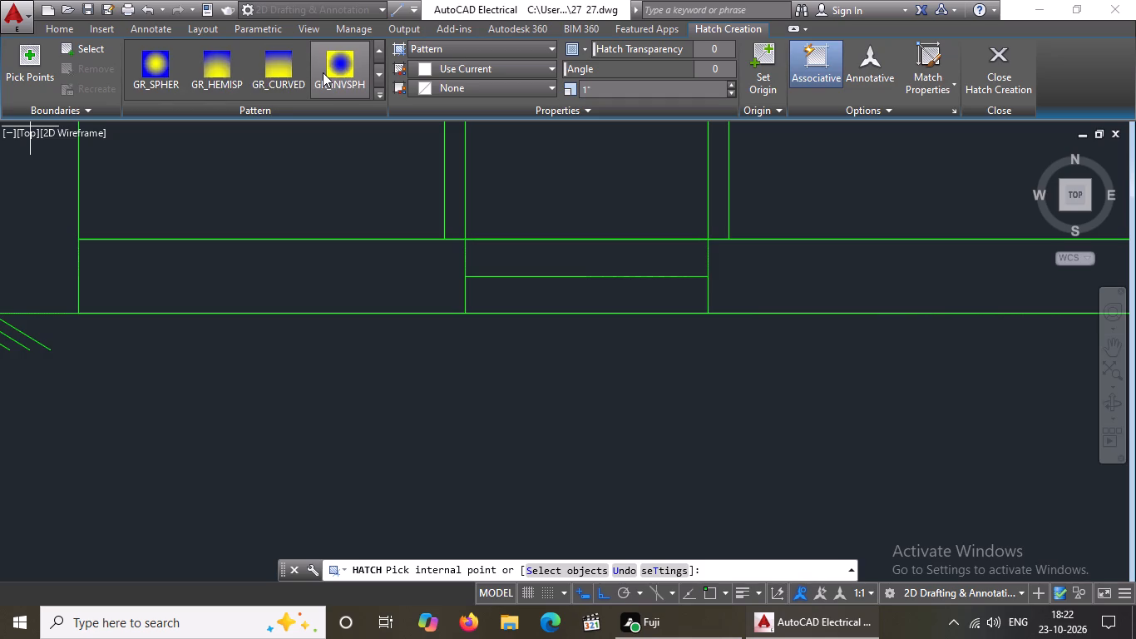
pyautogui.scroll(-7, 323, 73)
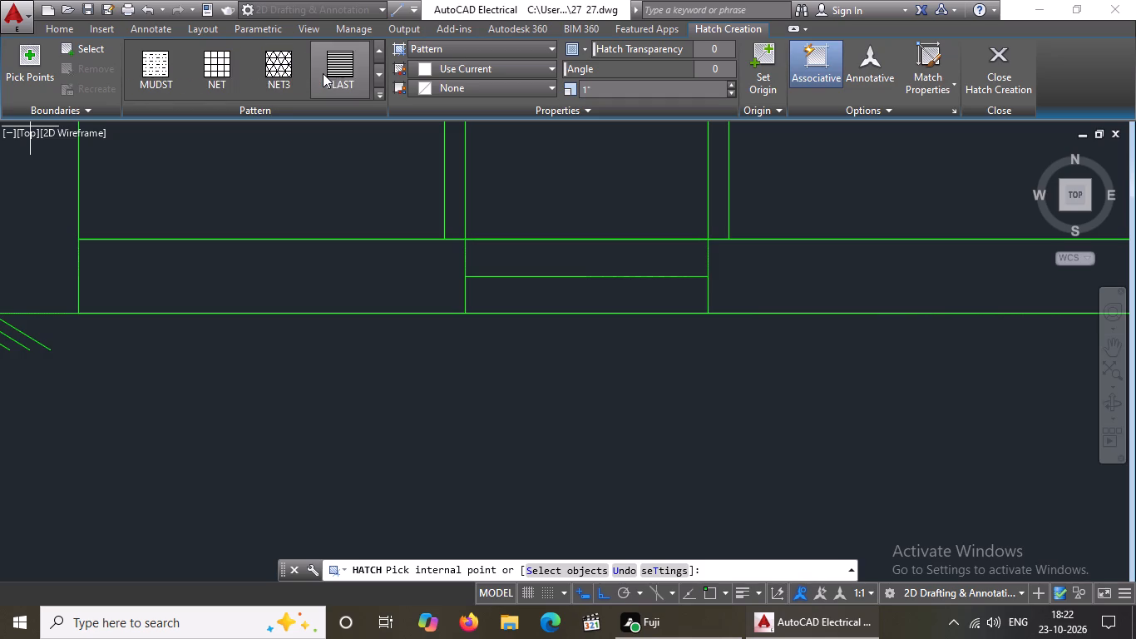
pyautogui.scroll(-3, 323, 73)
pyautogui.scroll(2, 322, 72)
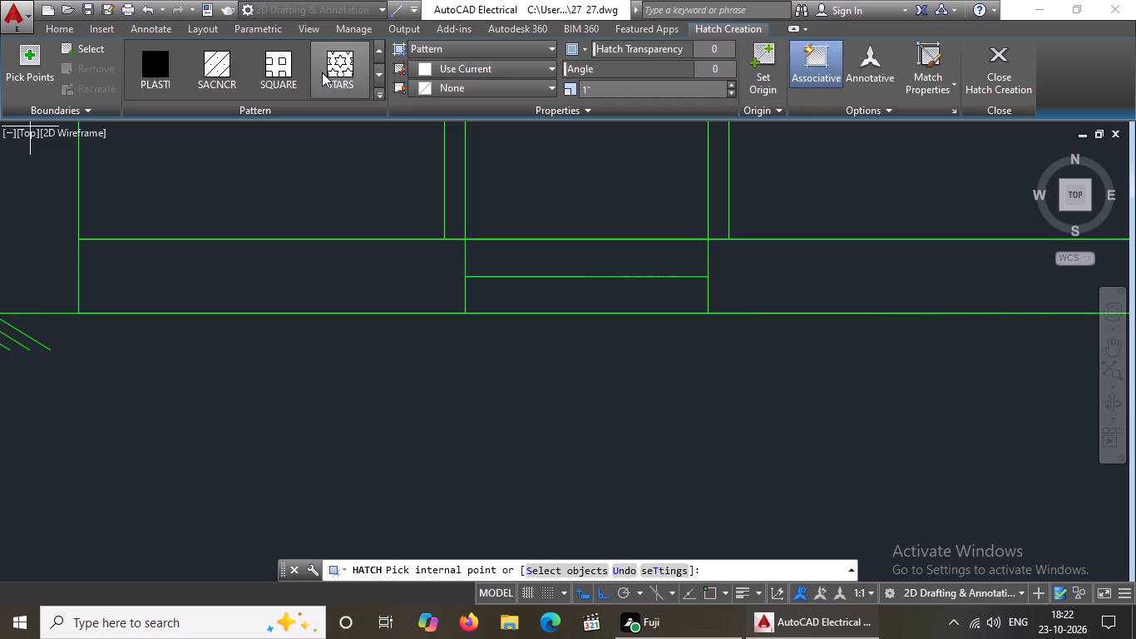
pyautogui.scroll(20, 322, 72)
pyautogui.scroll(1, 322, 72)
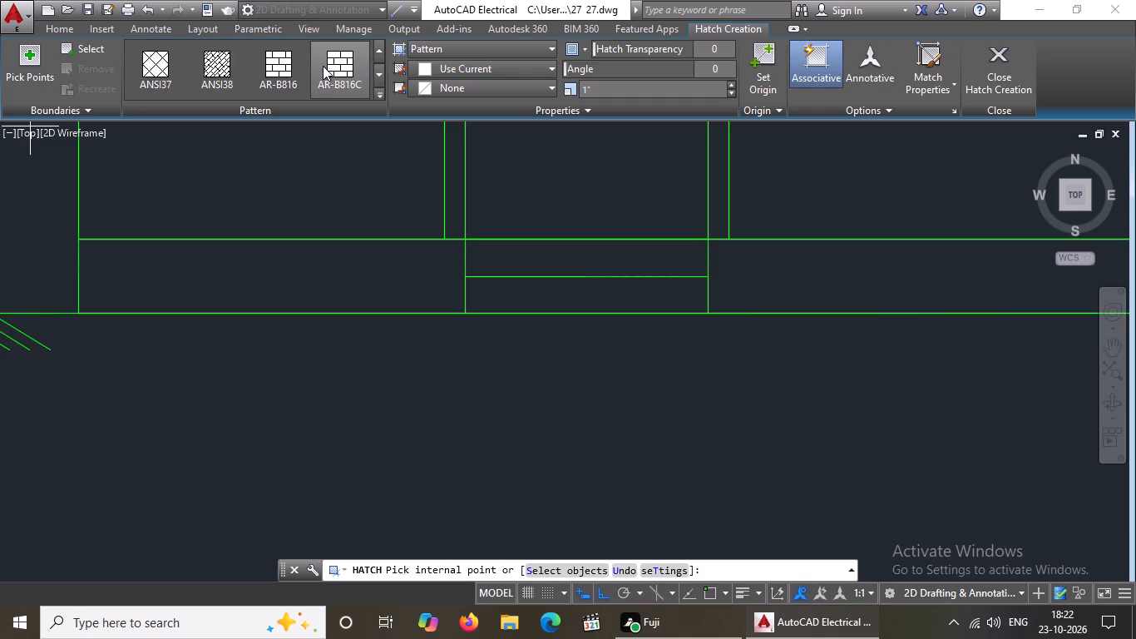
pyautogui.scroll(7, 323, 66)
pyautogui.scroll(-3, 323, 66)
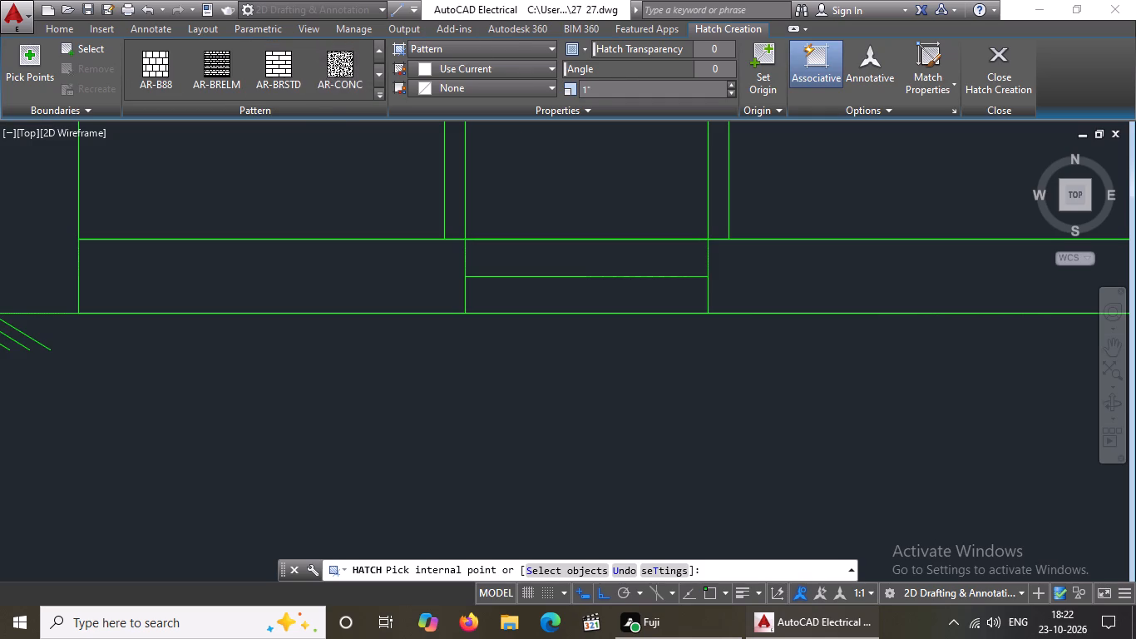
pyautogui.press('Escape')
# Hatch the elevation's wall area around the door and window with the AR-BRSTD brick pattern.
pyautogui.moveTo(368, 214); pyautogui.dragTo(347, 321, button='middle')
pyautogui.scroll(-4, 359, 240)
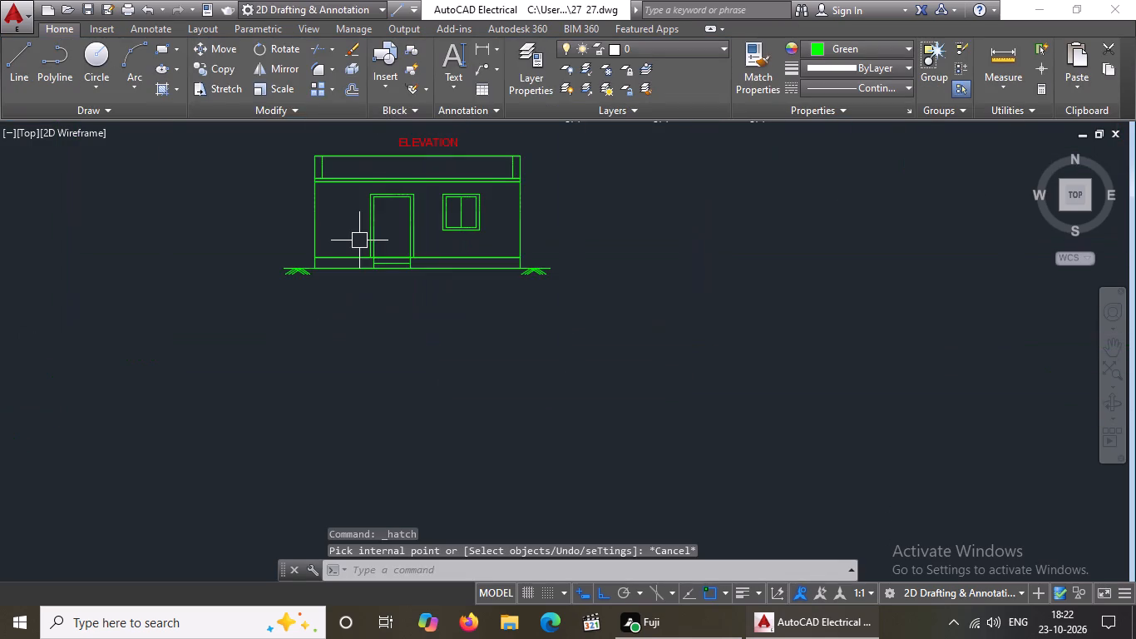
pyautogui.scroll(-2, 359, 230)
pyautogui.moveTo(447, 217); pyautogui.dragTo(464, 306, button='middle')
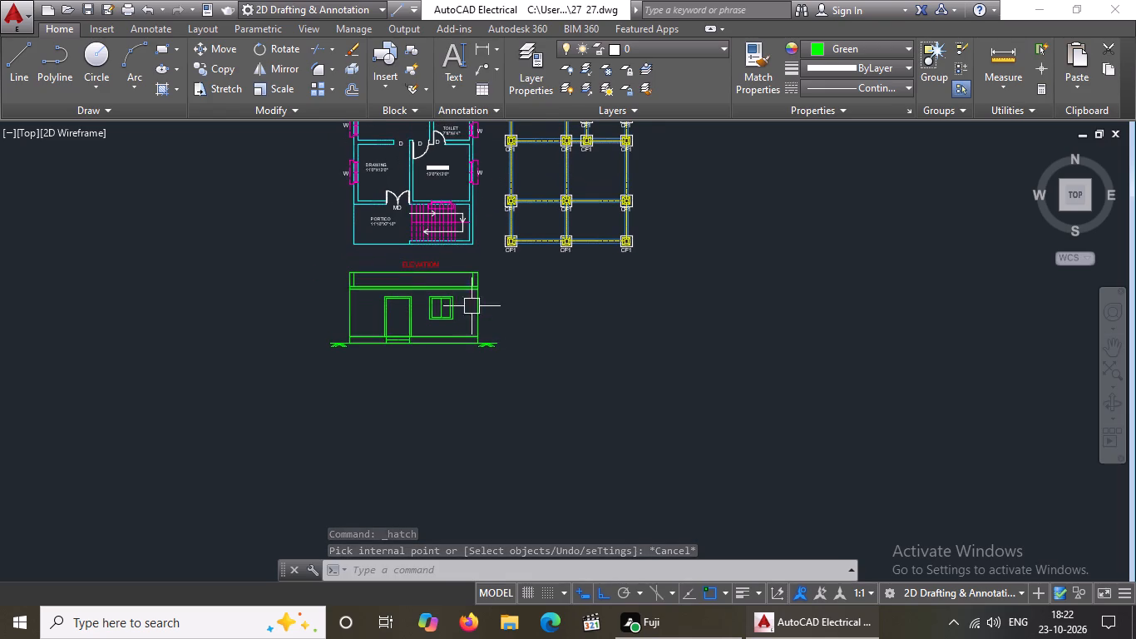
pyautogui.press('Escape')
pyautogui.moveTo(556, 392); pyautogui.dragTo(556, 430, button='middle')
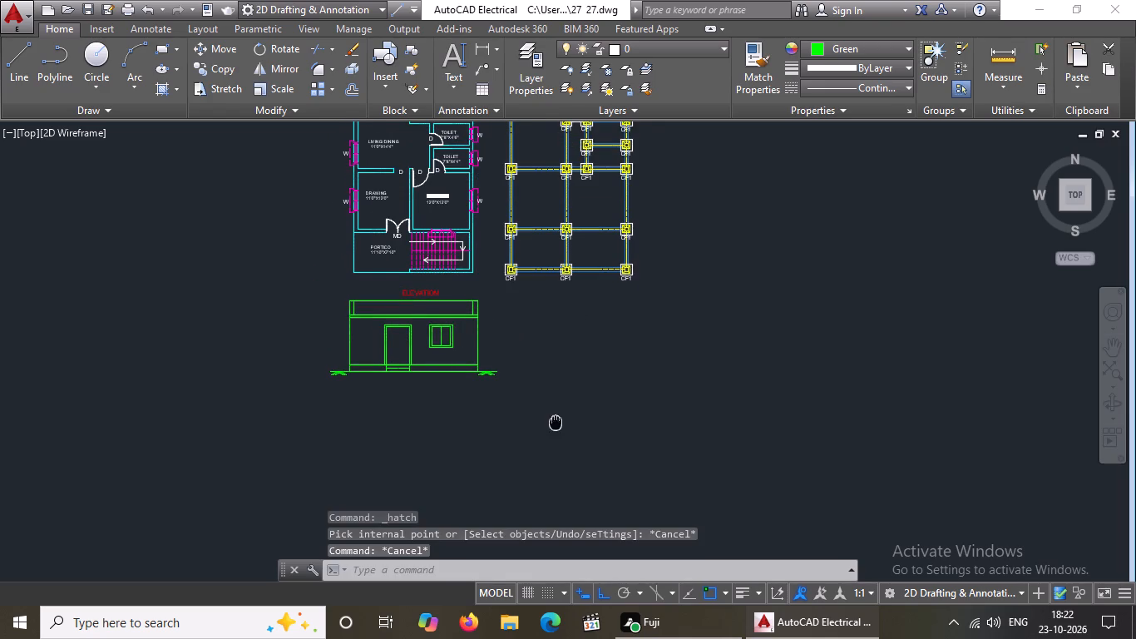
pyautogui.moveTo(556, 430); pyautogui.dragTo(556, 435, button='middle')
pyautogui.moveTo(556, 347); pyautogui.dragTo(556, 463, button='middle')
pyautogui.moveTo(547, 406); pyautogui.dragTo(565, 354, button='middle')
pyautogui.scroll(1, 565, 354)
pyautogui.scroll(1, 413, 432)
pyautogui.click(180, 89)
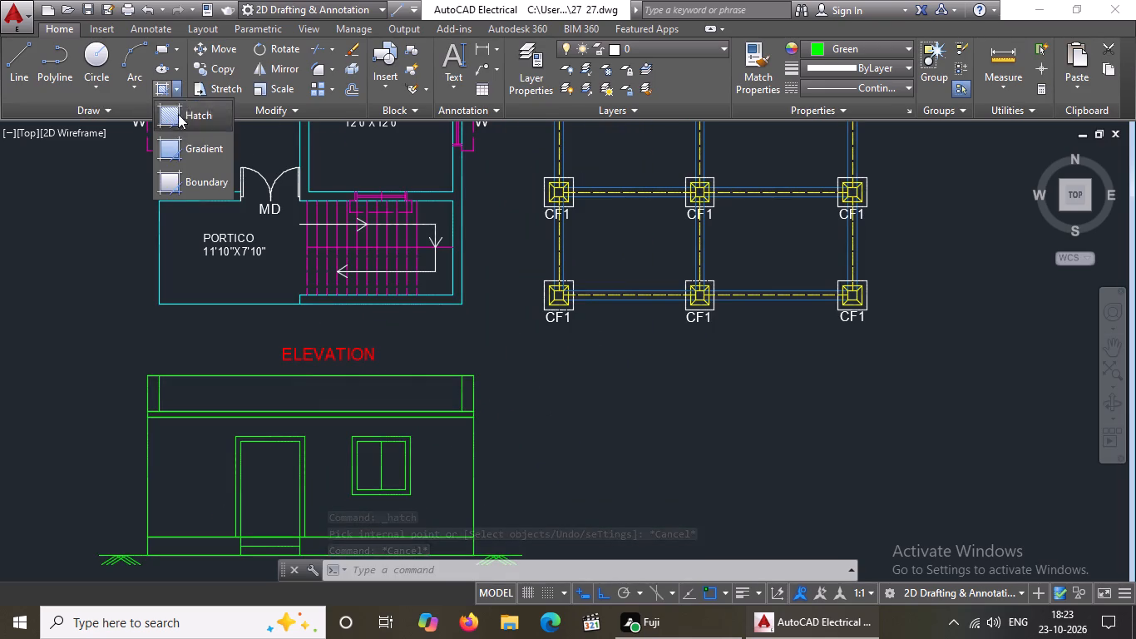
pyautogui.click(185, 112)
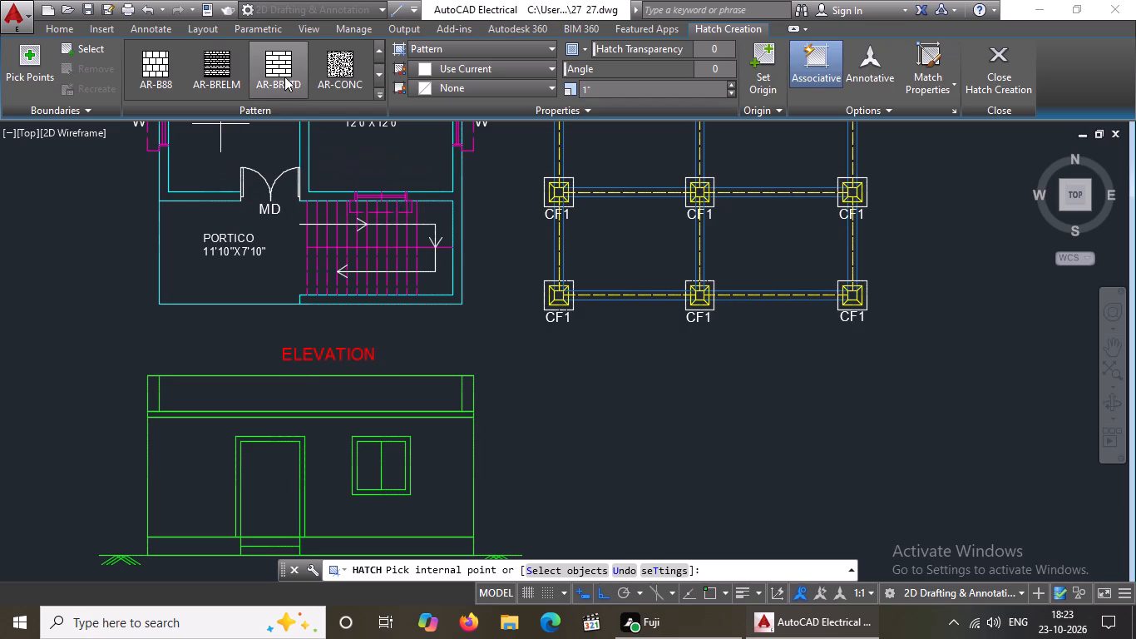
pyautogui.click(285, 75)
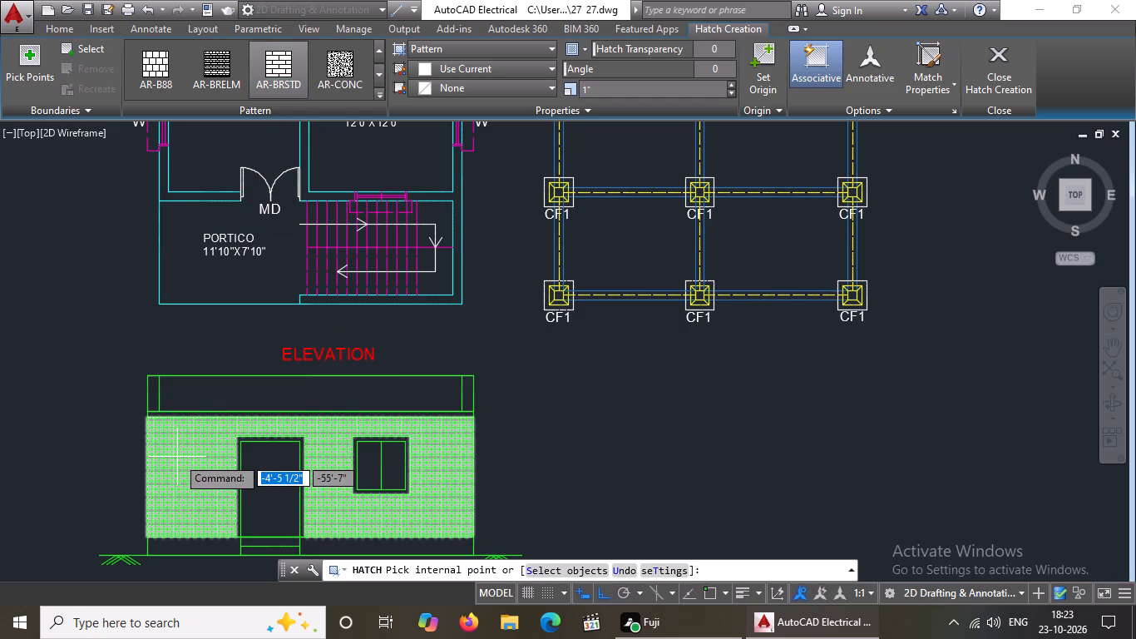
pyautogui.click(178, 457)
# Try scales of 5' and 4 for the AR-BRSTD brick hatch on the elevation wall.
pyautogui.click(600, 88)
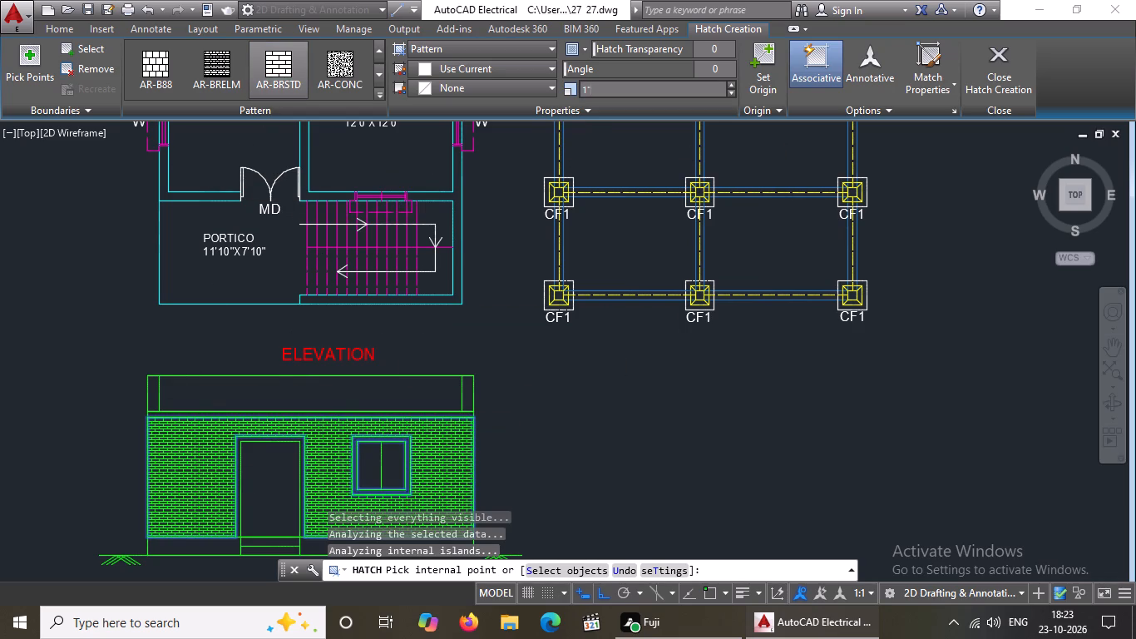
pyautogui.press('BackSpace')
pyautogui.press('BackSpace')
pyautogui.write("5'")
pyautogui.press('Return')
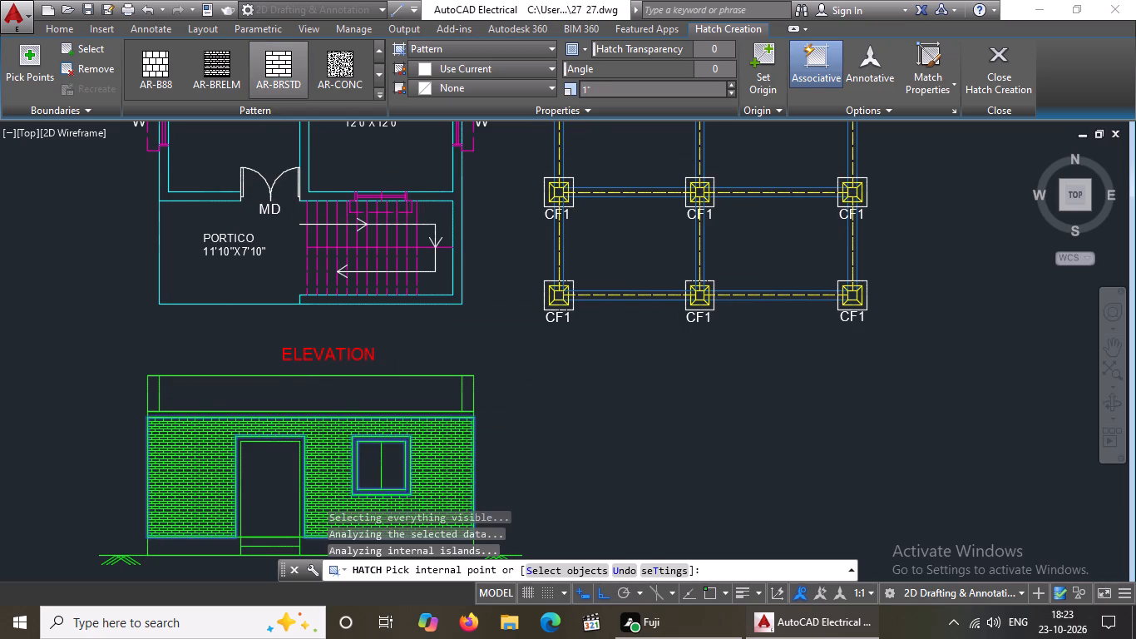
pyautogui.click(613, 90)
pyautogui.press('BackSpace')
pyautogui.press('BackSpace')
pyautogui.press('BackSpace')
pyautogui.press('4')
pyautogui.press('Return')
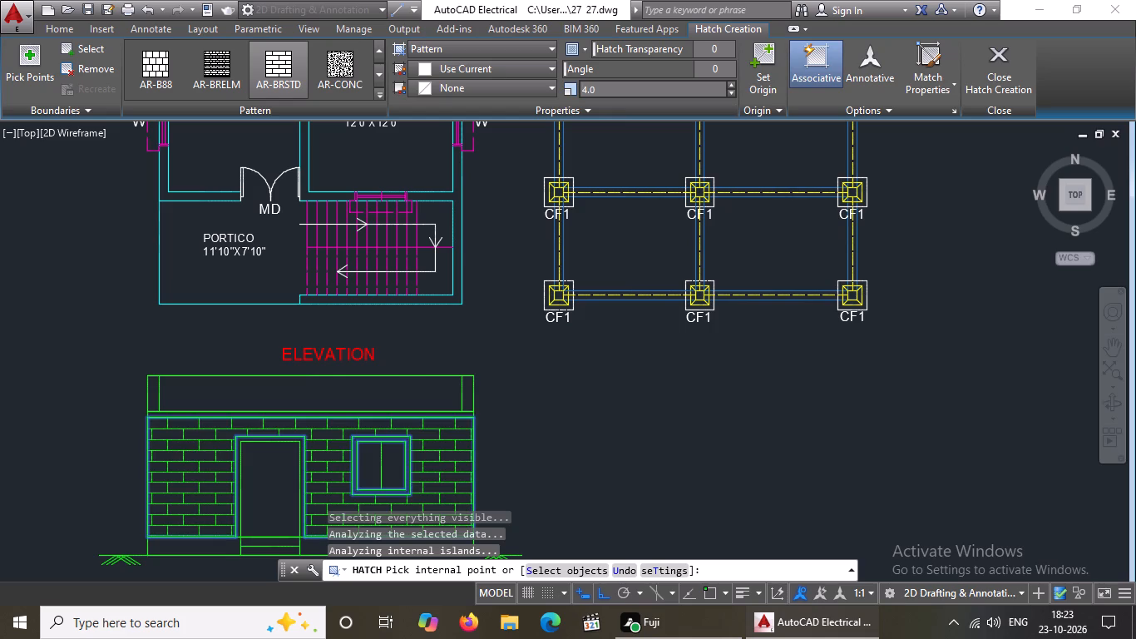
# Set the wall's brick hatch to scale 5 and colour yellow, and finish the hatch.
pyautogui.click(609, 89)
pyautogui.press('BackSpace')
pyautogui.press('BackSpace')
pyautogui.press('5')
pyautogui.press('Return')
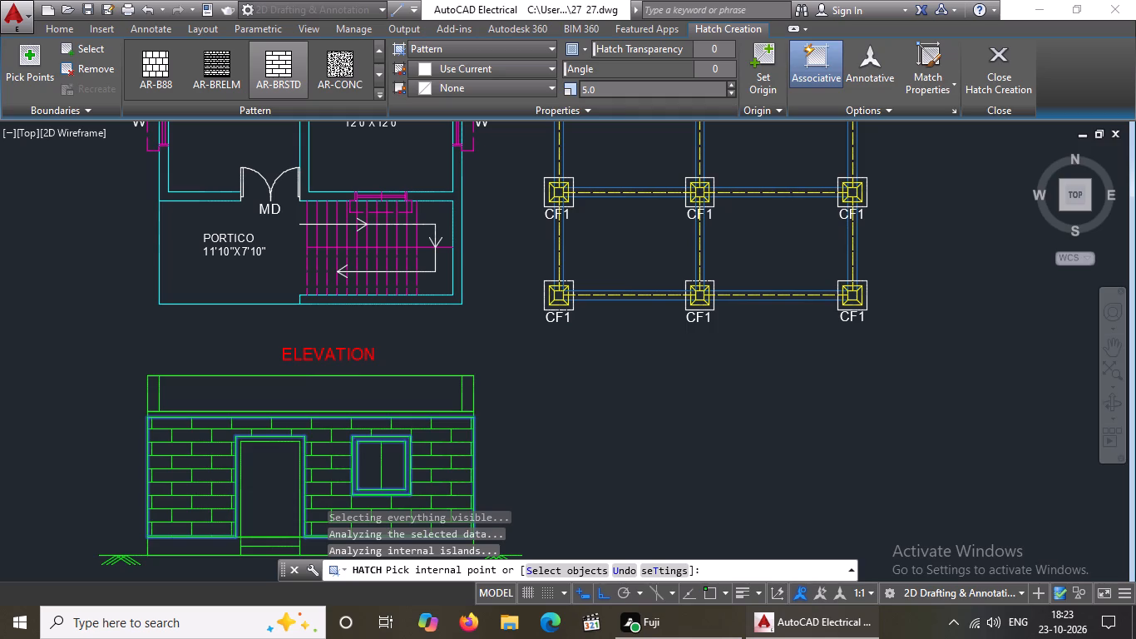
pyautogui.click(488, 67)
pyautogui.click(437, 259)
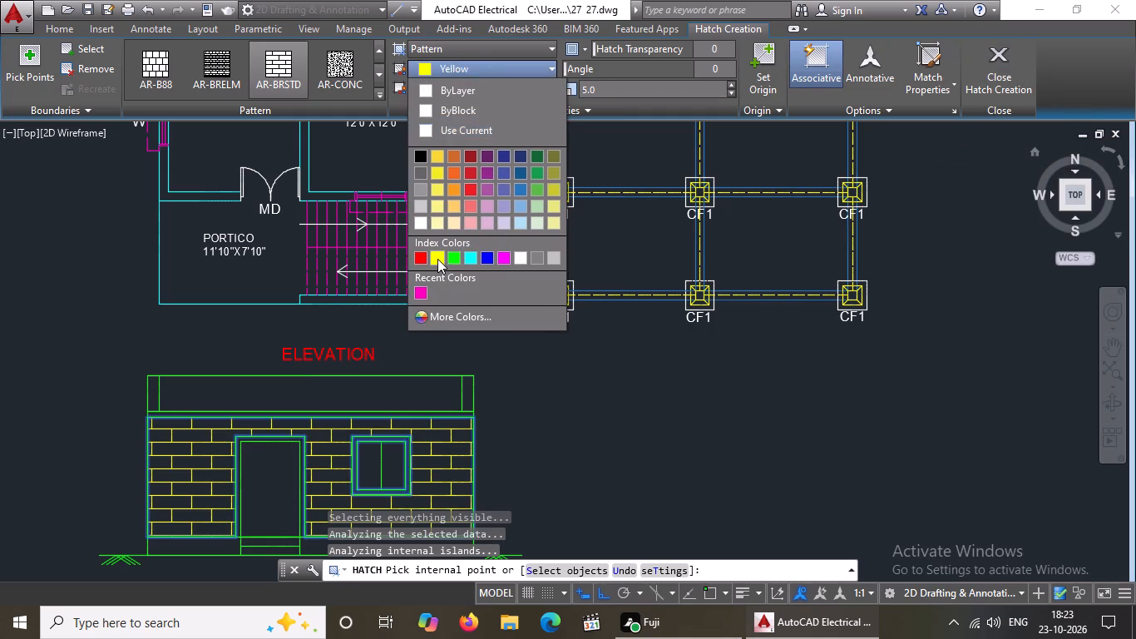
pyautogui.click(998, 74)
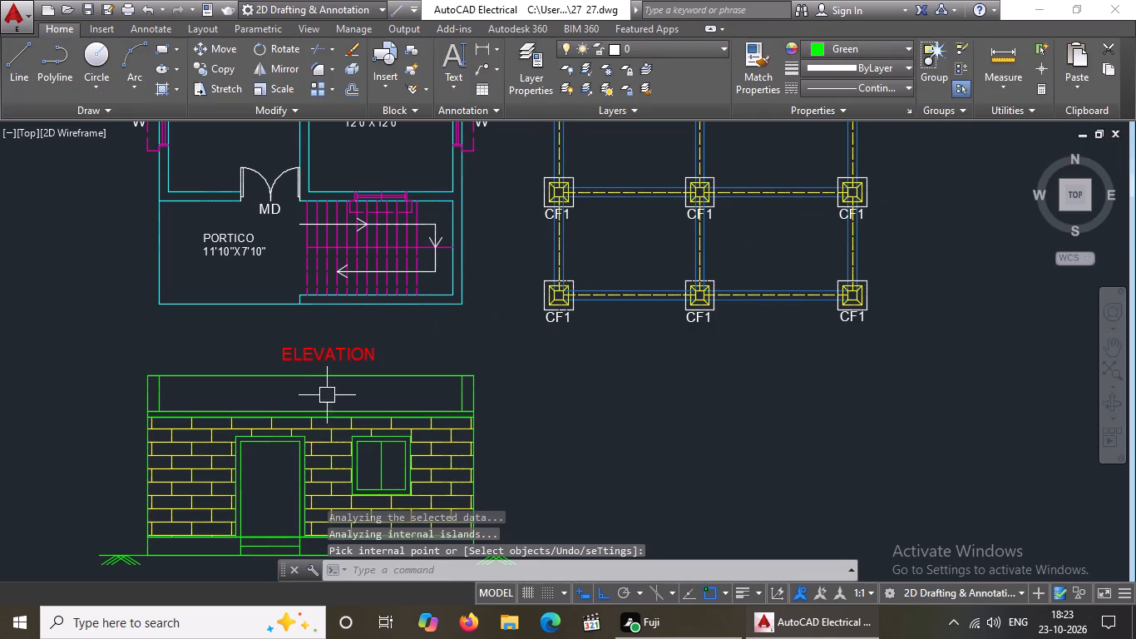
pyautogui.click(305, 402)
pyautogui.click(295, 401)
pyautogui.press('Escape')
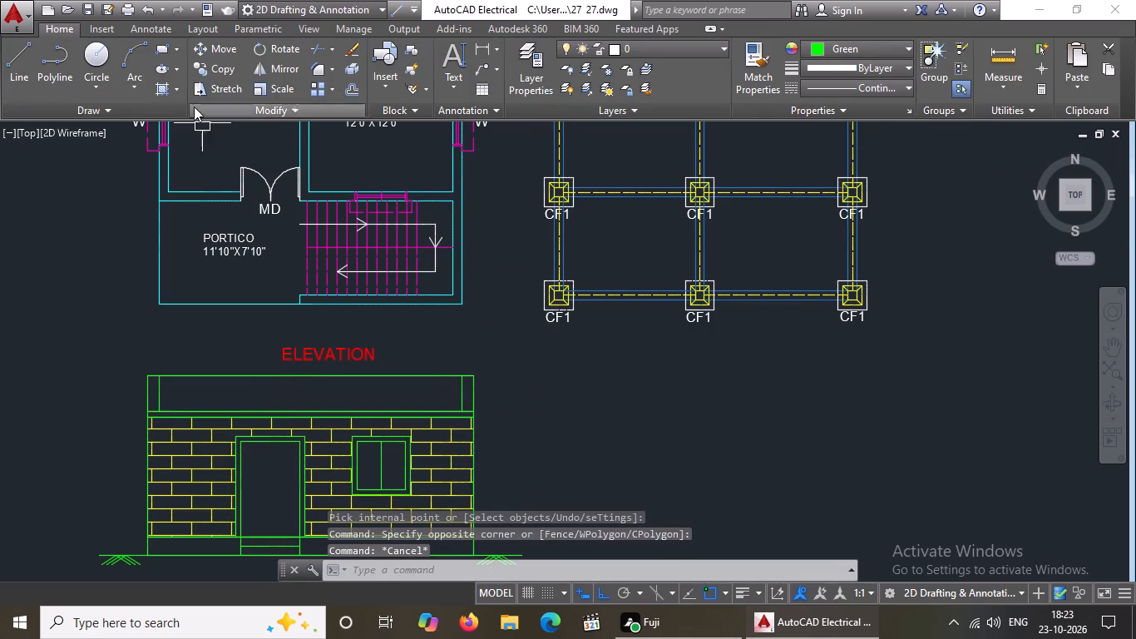
# Hatch the plinth strips on both sides of the entrance steps with the AR-CONC concrete pattern.
pyautogui.click(175, 88)
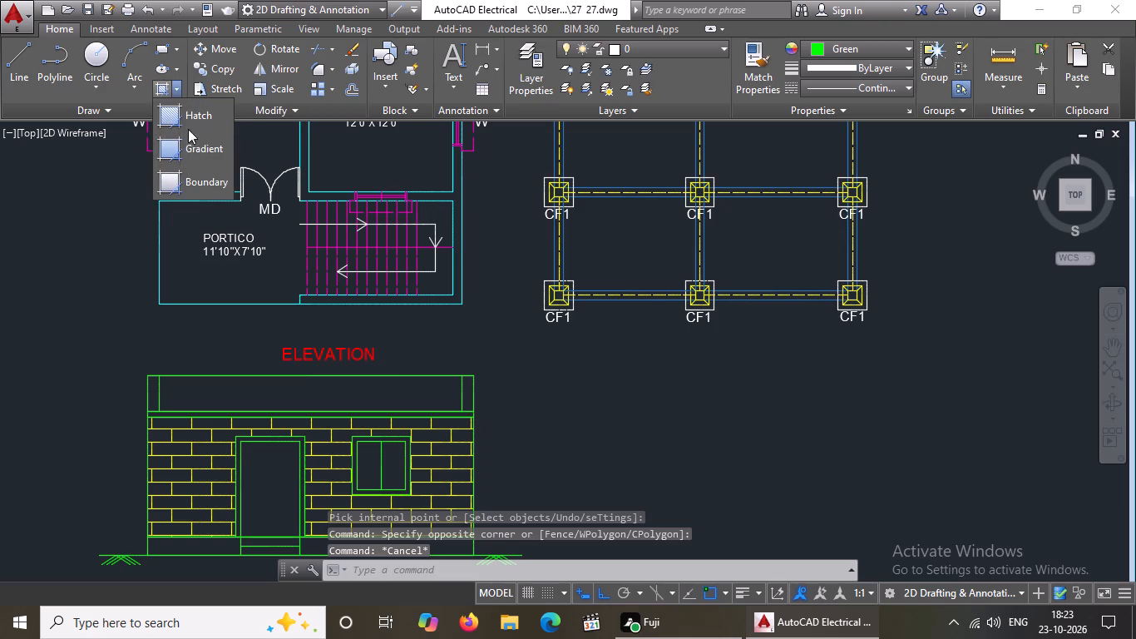
pyautogui.click(191, 110)
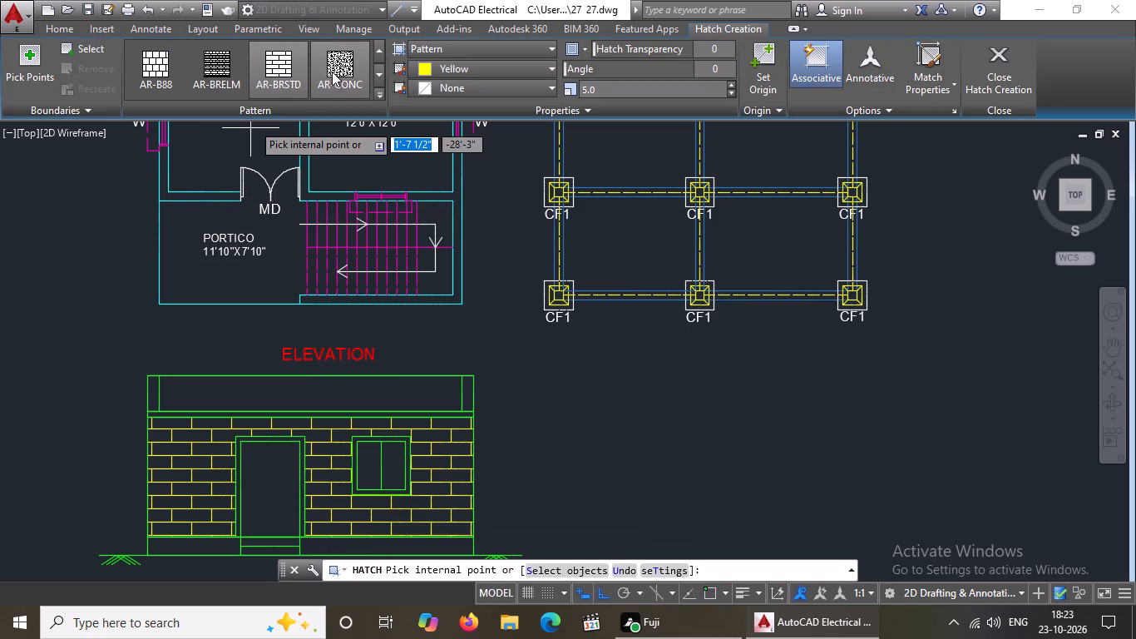
pyautogui.click(332, 72)
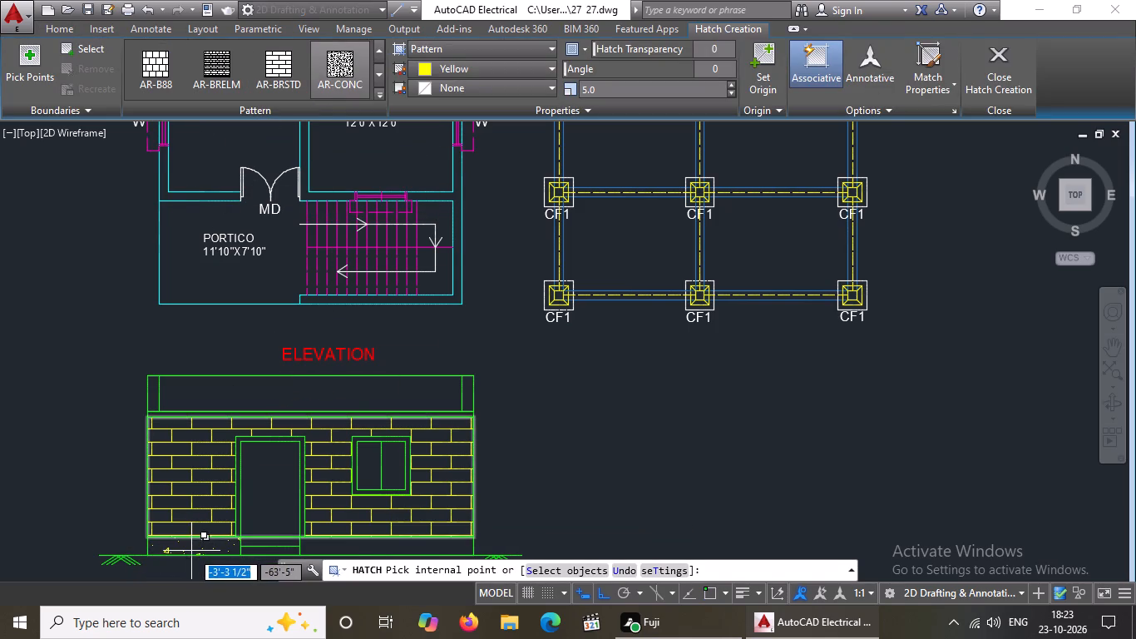
pyautogui.click(194, 547)
pyautogui.scroll(-3, 309, 542)
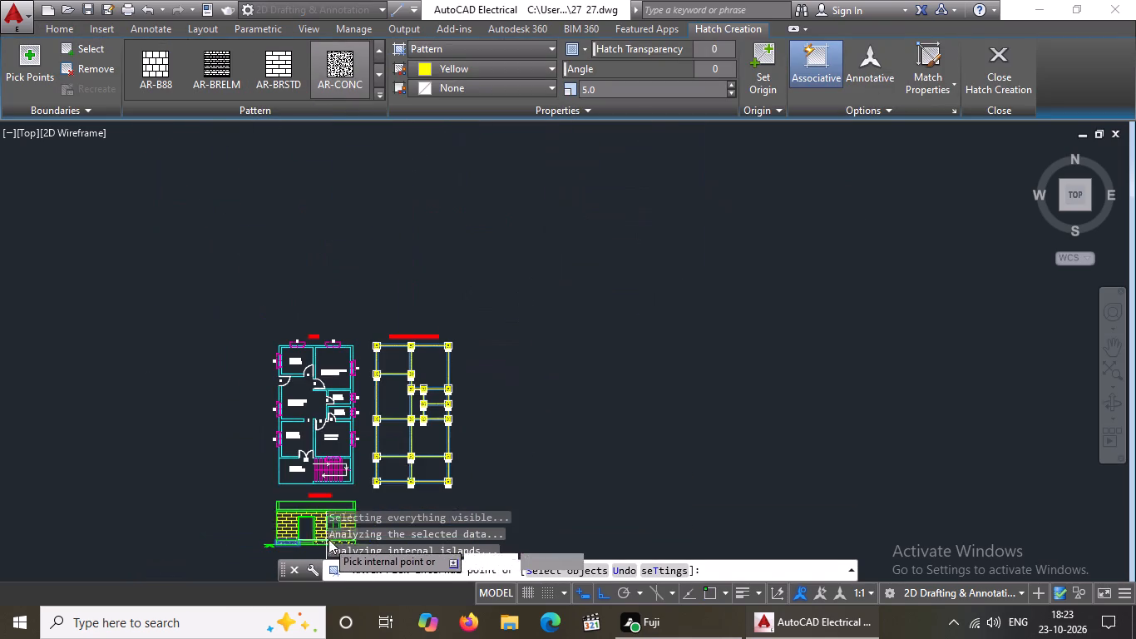
pyautogui.scroll(1, 344, 388)
pyautogui.moveTo(290, 501); pyautogui.dragTo(357, 308, button='middle')
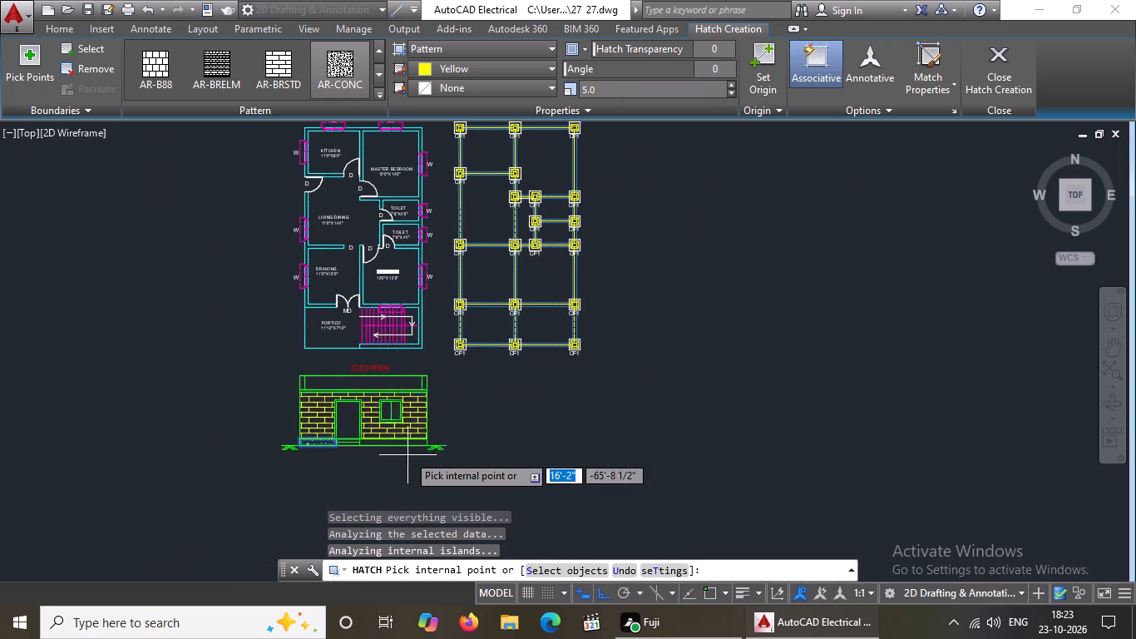
pyautogui.scroll(3, 407, 454)
pyautogui.click(368, 405)
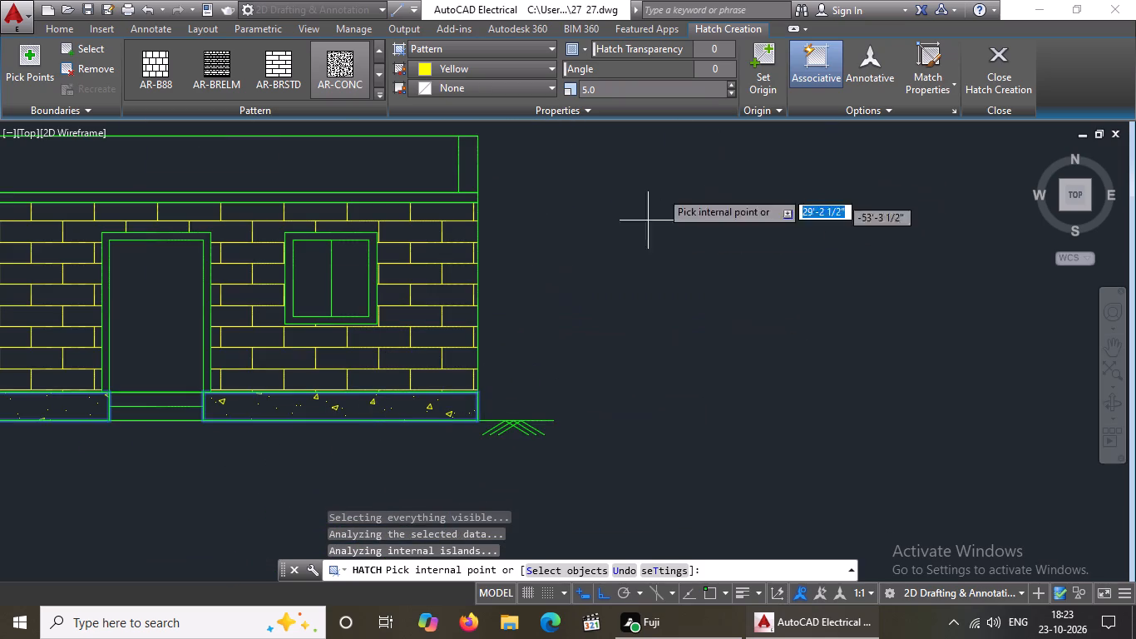
# Set the plinth's concrete hatch scale to 3 and finish the hatch.
pyautogui.click(611, 87)
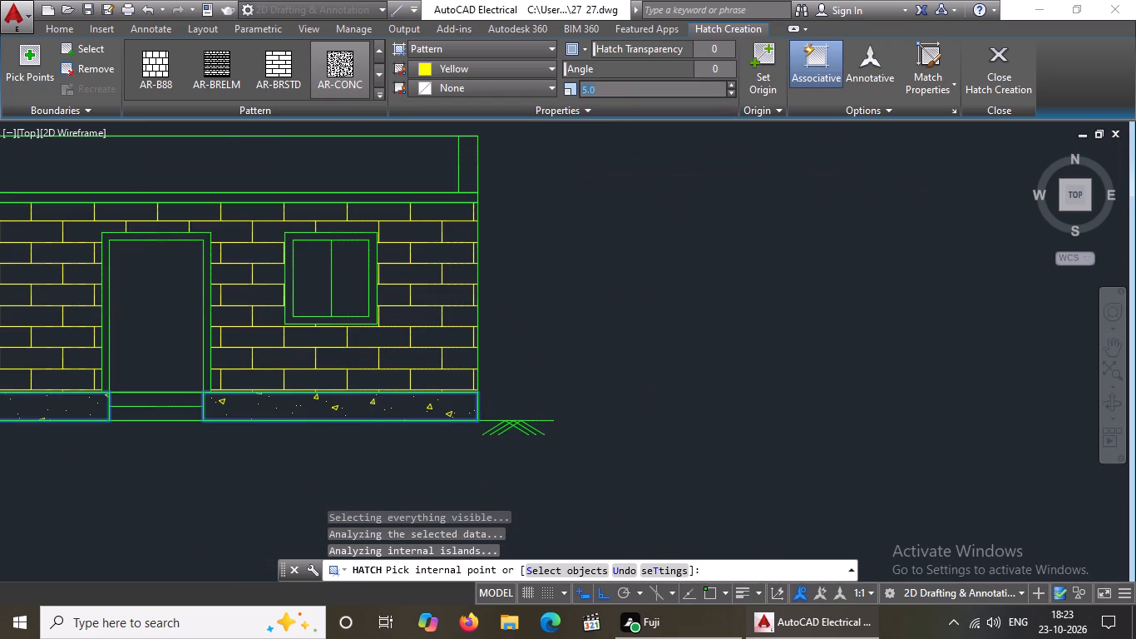
pyautogui.press('BackSpace')
pyautogui.press('BackSpace')
pyautogui.press('3')
pyautogui.press('Return')
pyautogui.scroll(-3, 561, 176)
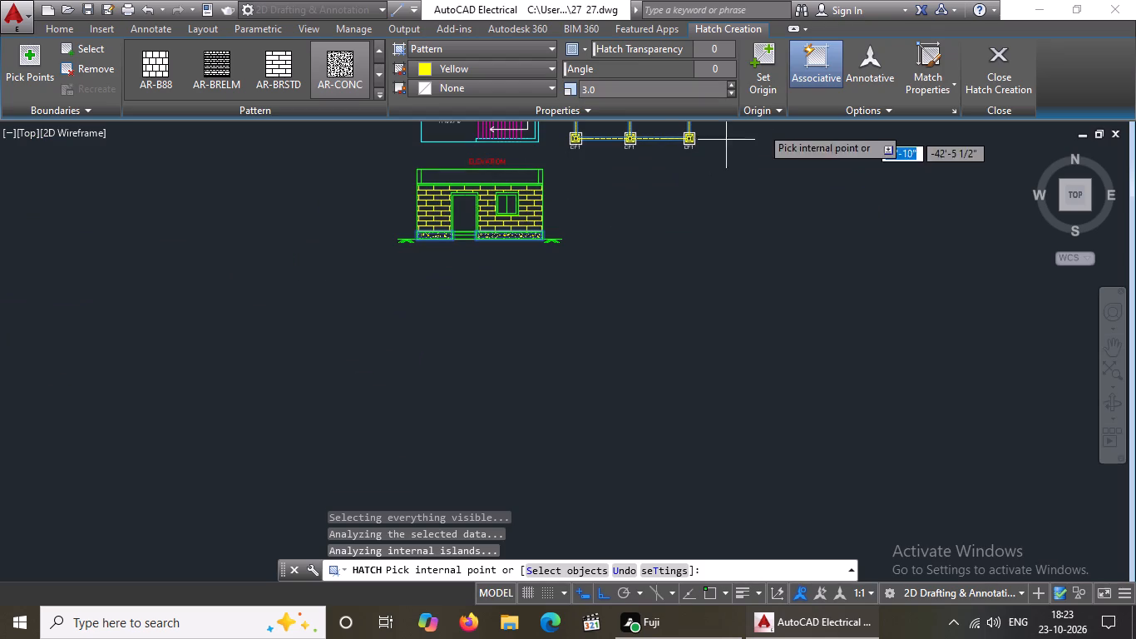
pyautogui.click(996, 62)
# Hatch both panes of the elevation's window with the GOST_GLASS pattern in yellow at scale 3.
pyautogui.moveTo(524, 172); pyautogui.dragTo(460, 296, button='middle')
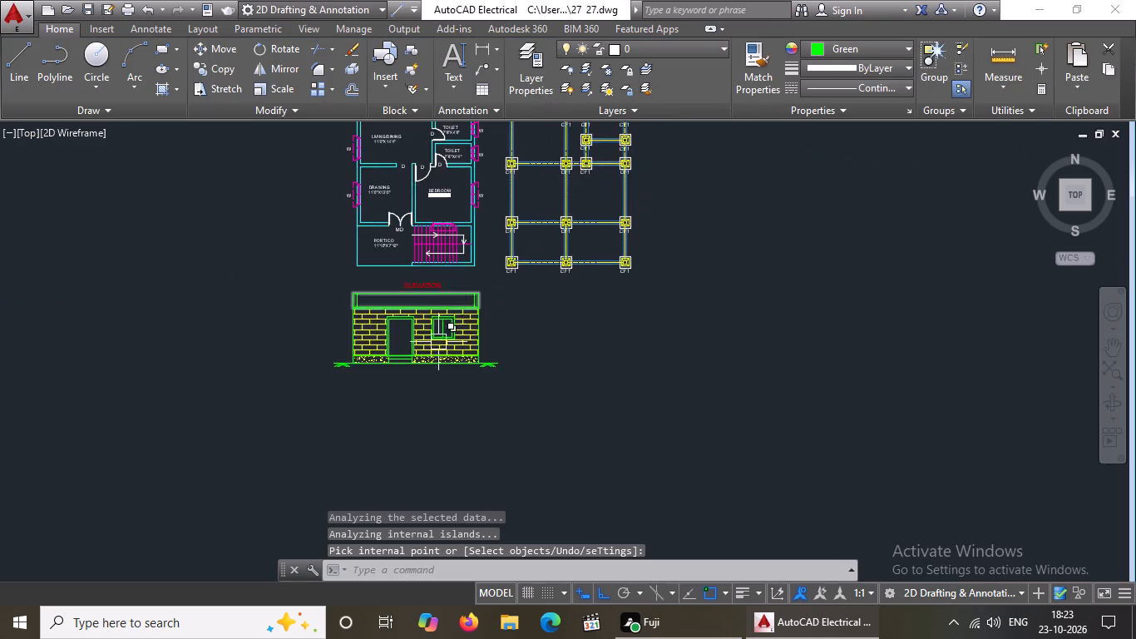
pyautogui.scroll(3, 425, 355)
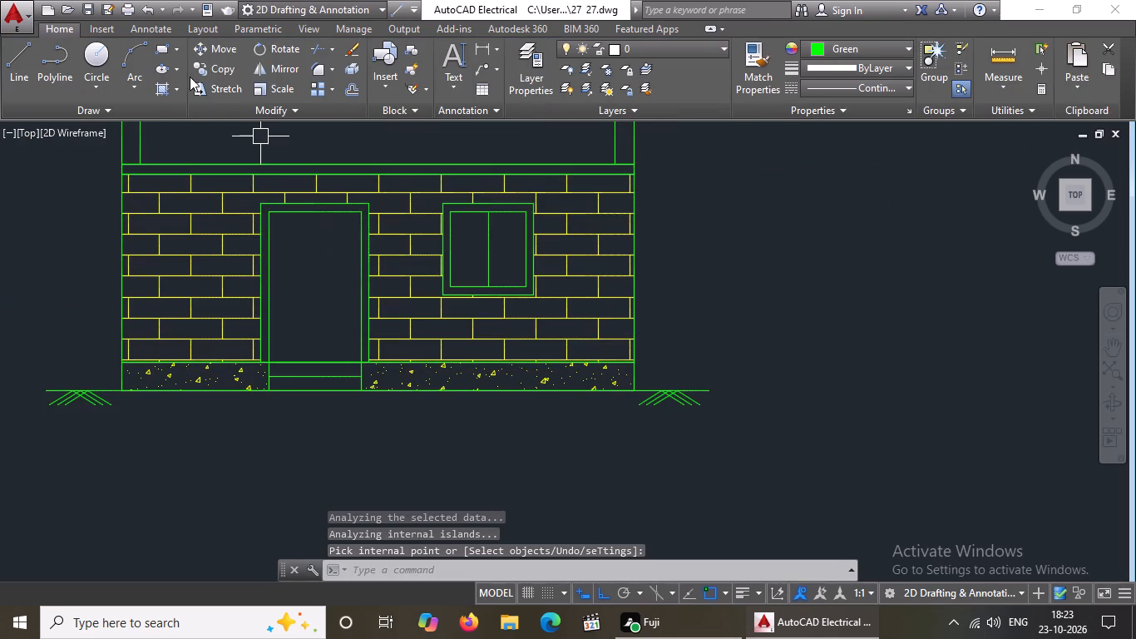
pyautogui.click(179, 90)
pyautogui.click(200, 111)
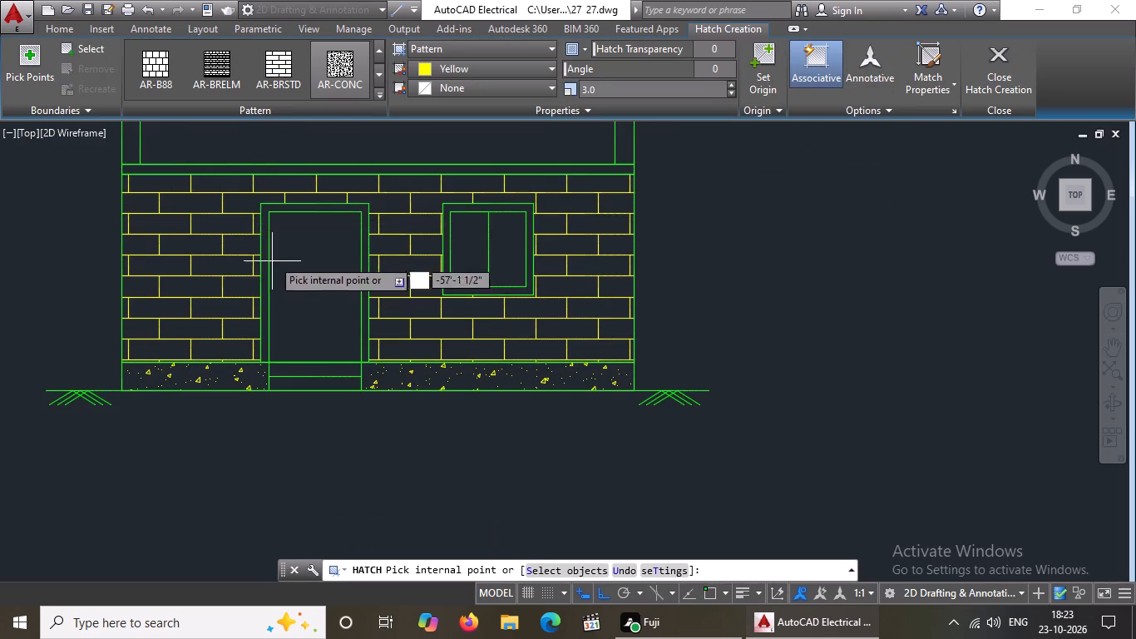
pyautogui.scroll(-4, 304, 62)
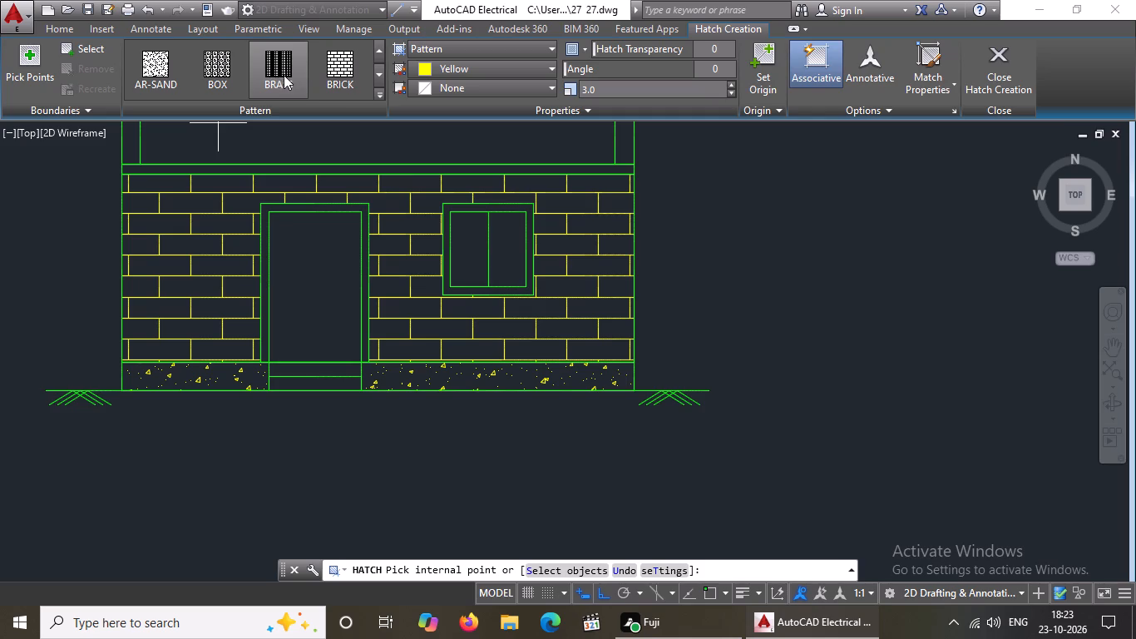
pyautogui.scroll(-3, 284, 75)
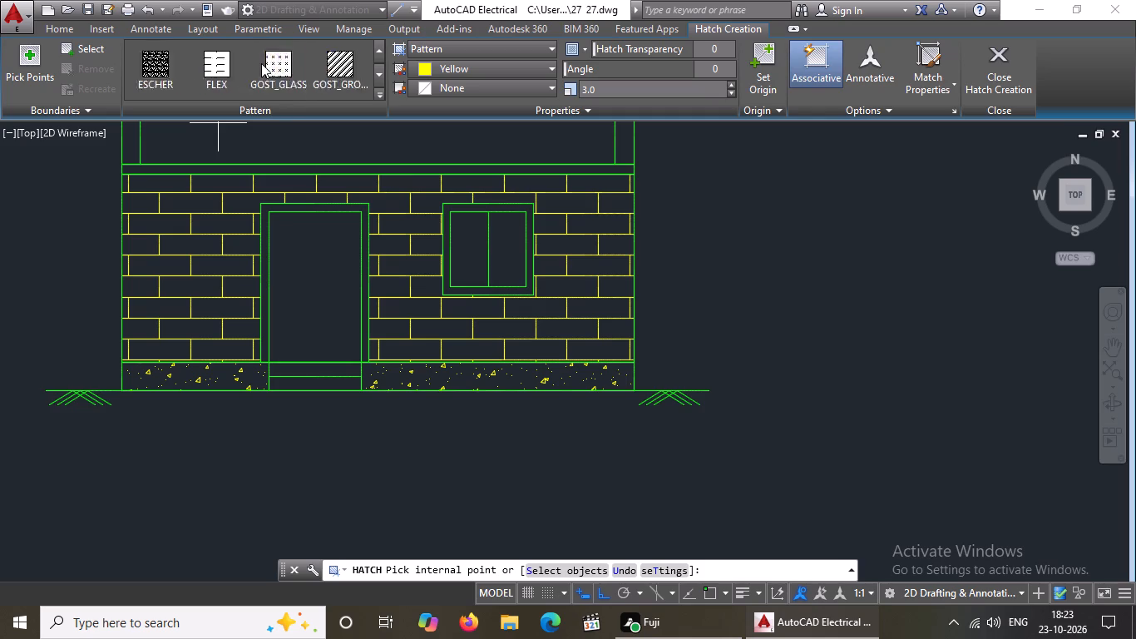
pyautogui.scroll(-4, 244, 84)
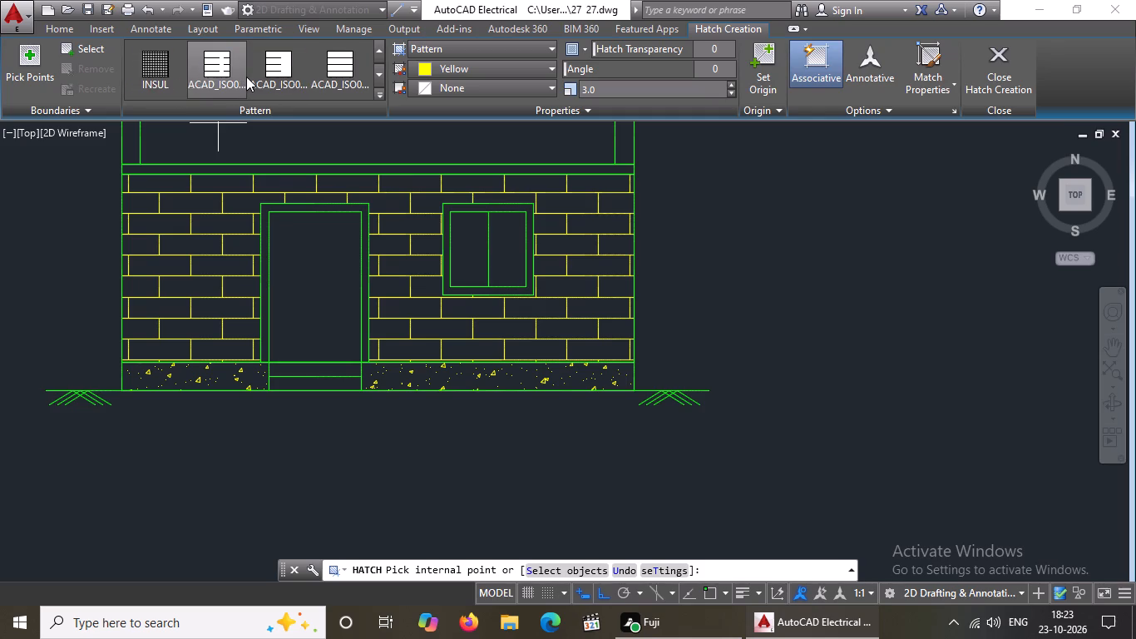
pyautogui.scroll(14, 246, 77)
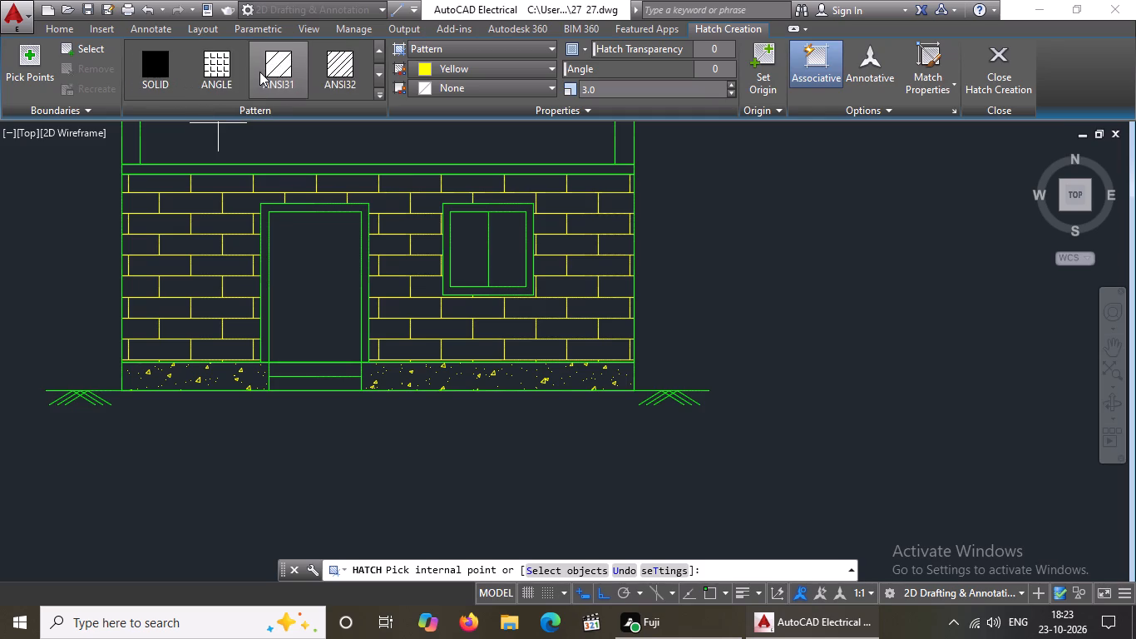
pyautogui.scroll(9, 259, 72)
pyautogui.scroll(-6, 265, 68)
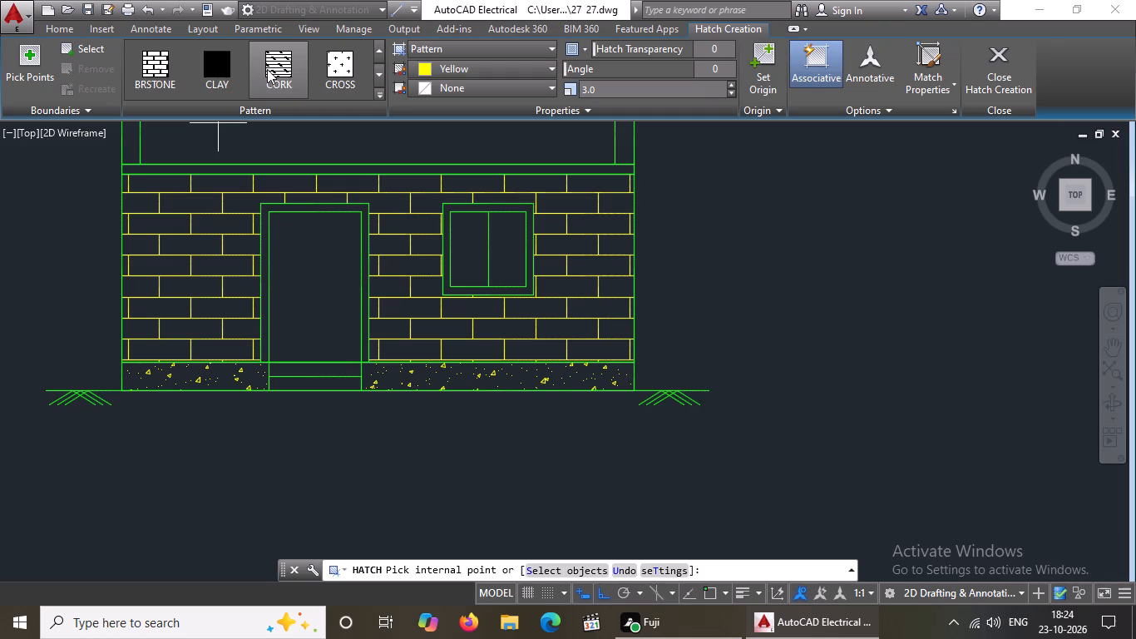
pyautogui.scroll(-2, 299, 77)
pyautogui.click(276, 76)
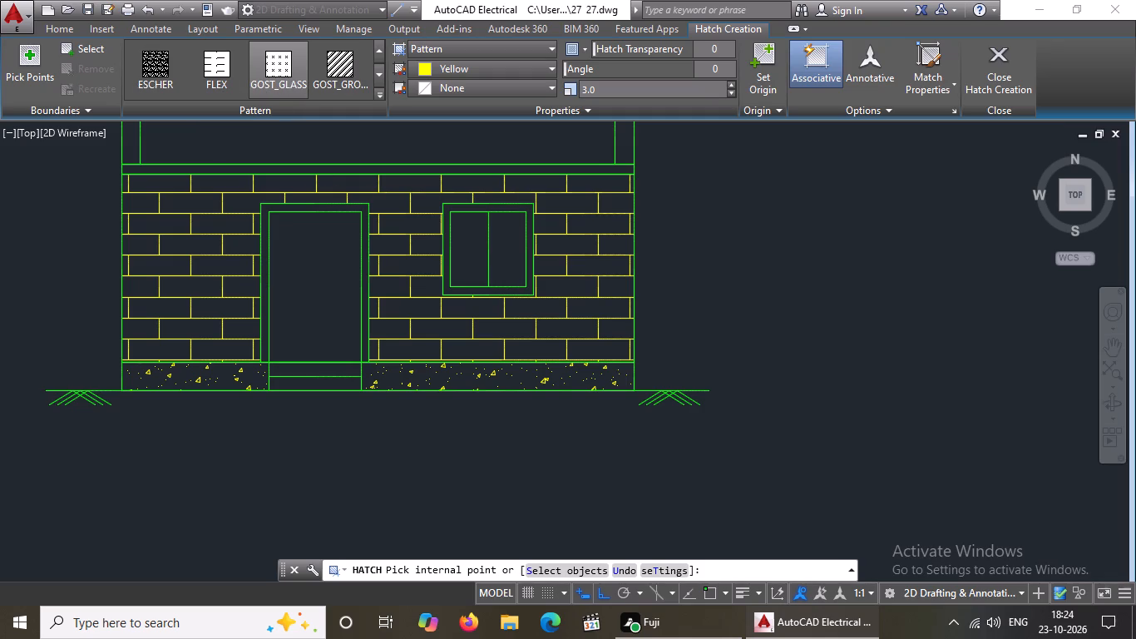
pyautogui.click(475, 247)
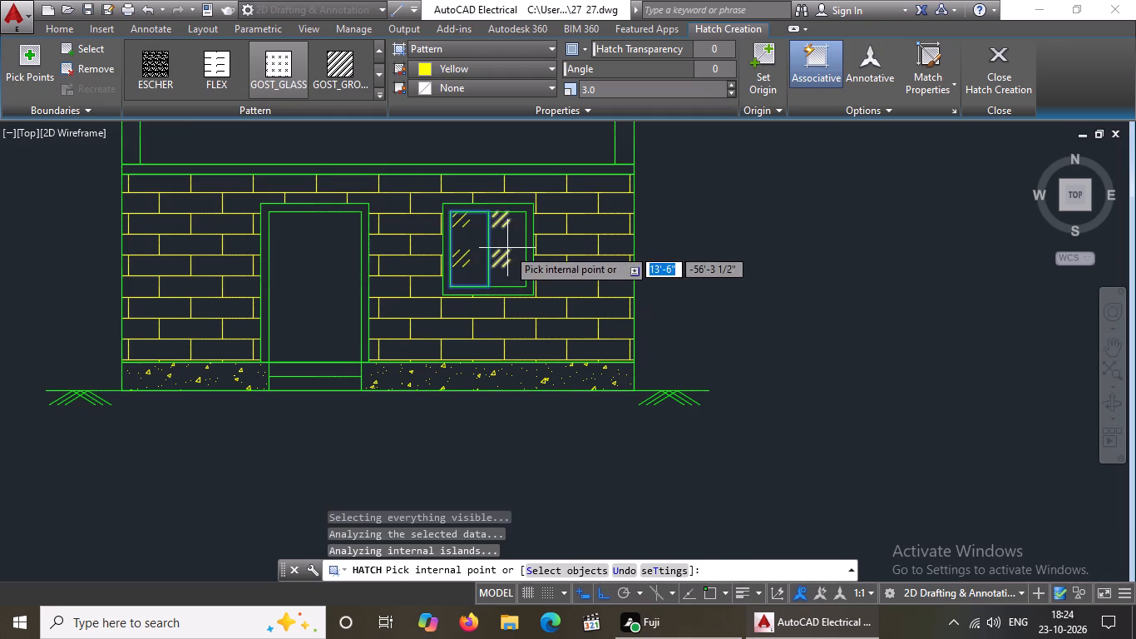
pyautogui.click(507, 248)
pyautogui.scroll(-2, 396, 291)
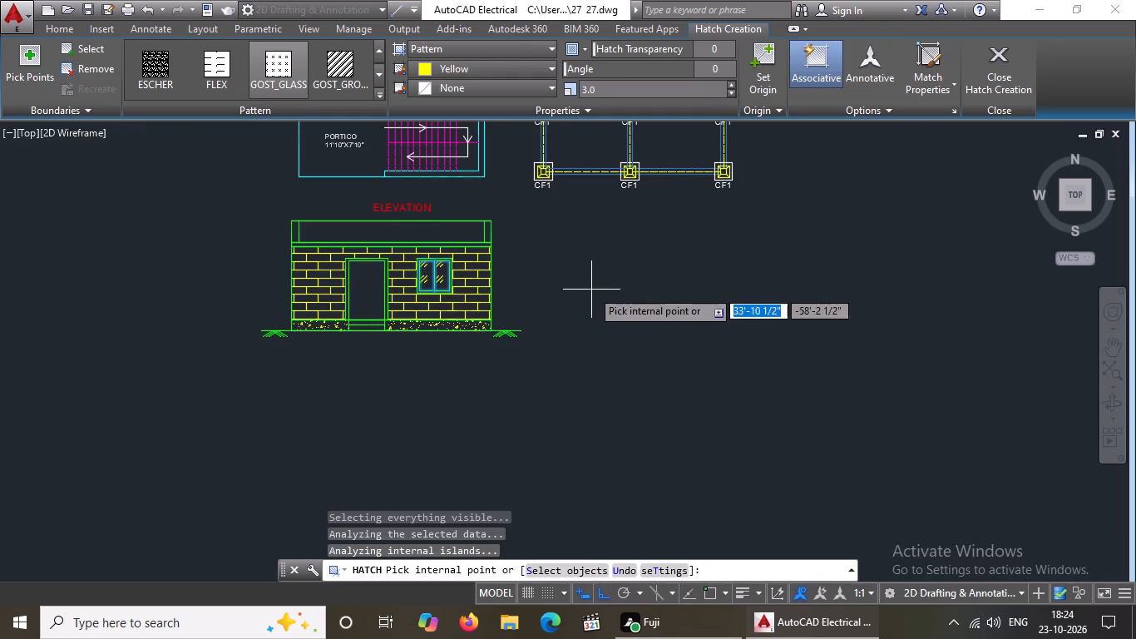
pyautogui.press('Escape')
# Hatch the parapet band between its end posts with the AR-PARQ1 pattern in yellow at scale 3.
pyautogui.scroll(1, 414, 243)
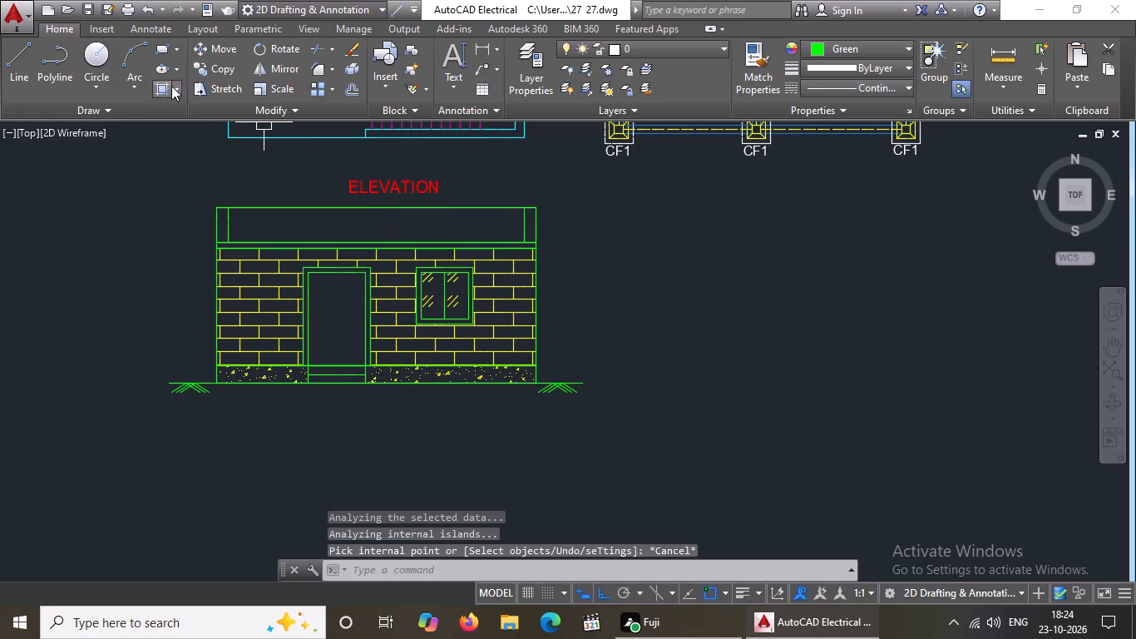
pyautogui.click(171, 86)
pyautogui.scroll(8, 276, 67)
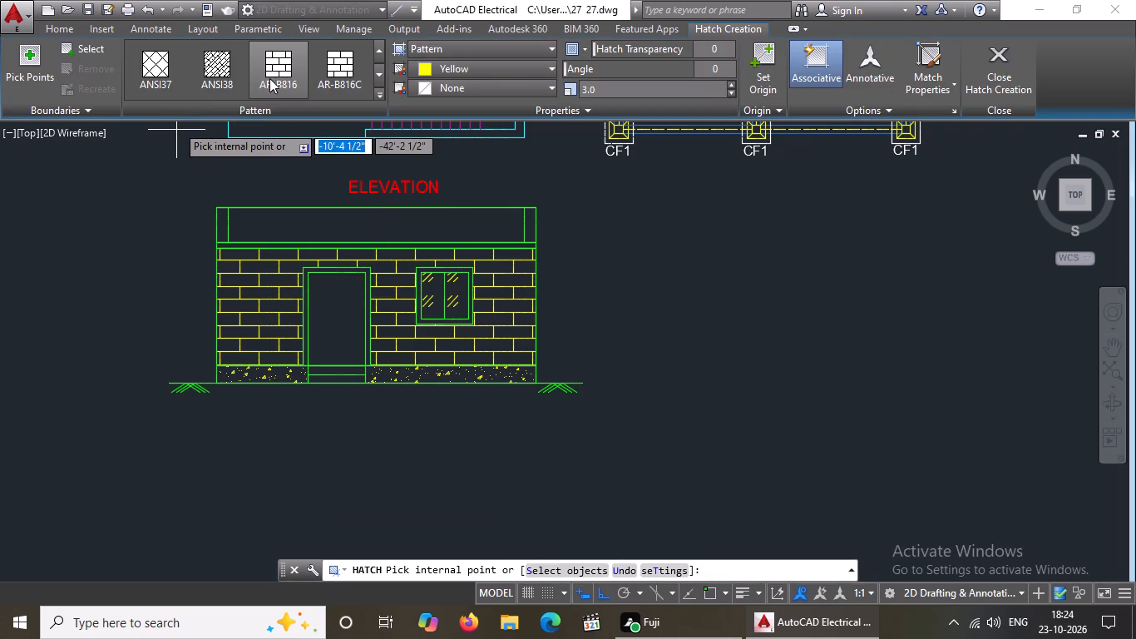
pyautogui.scroll(10, 269, 78)
pyautogui.scroll(-5, 265, 78)
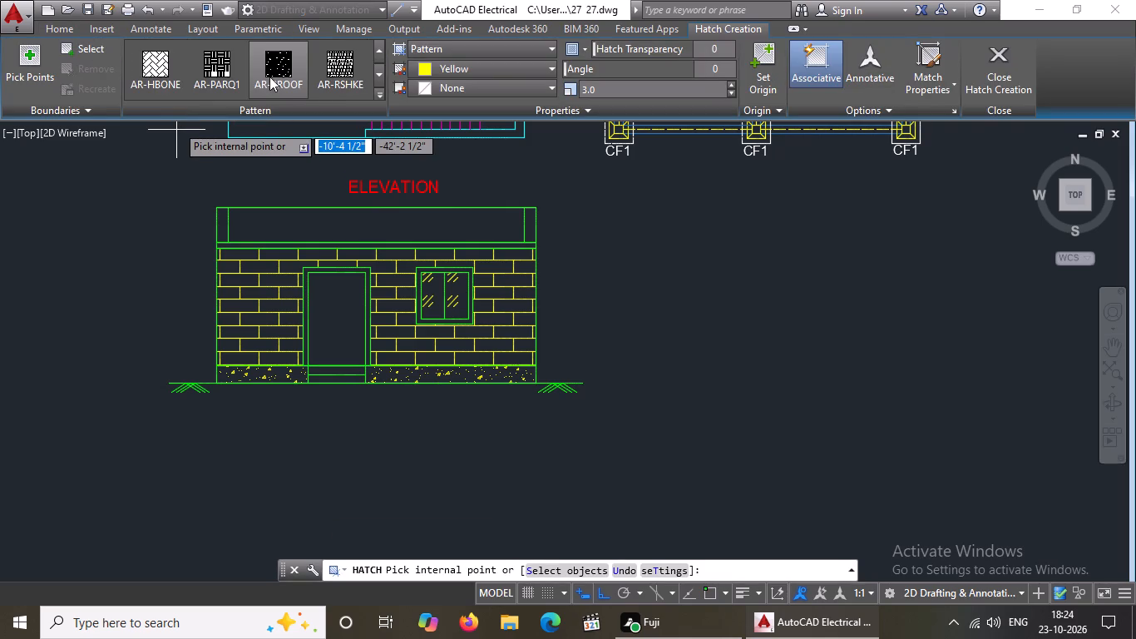
pyautogui.click(213, 58)
pyautogui.click(289, 221)
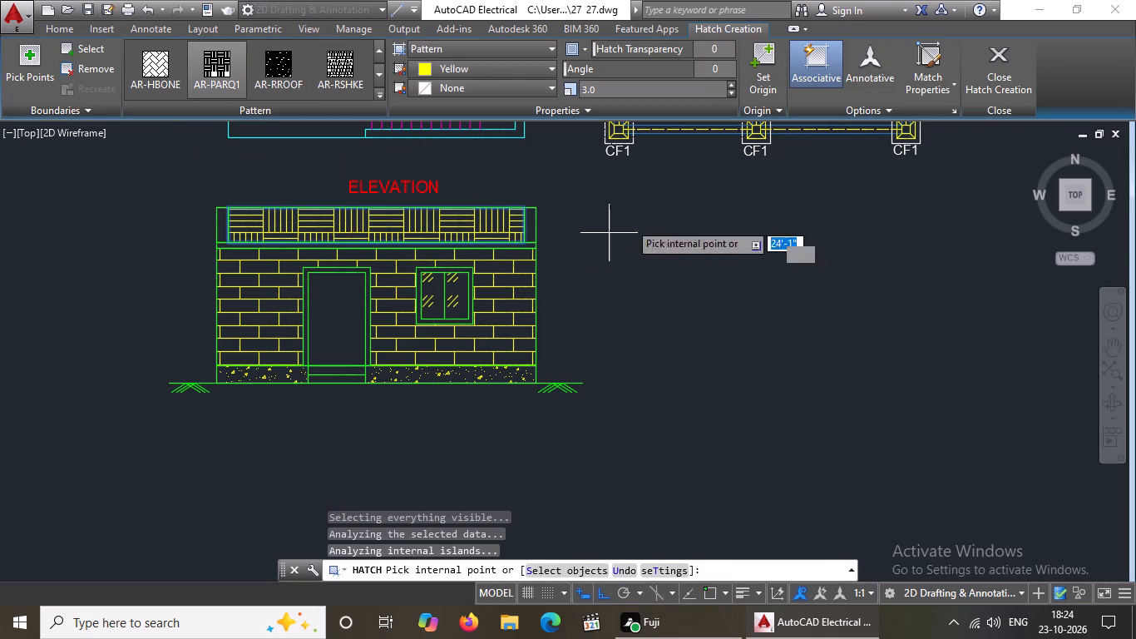
pyautogui.click(1003, 70)
pyautogui.press('Escape')
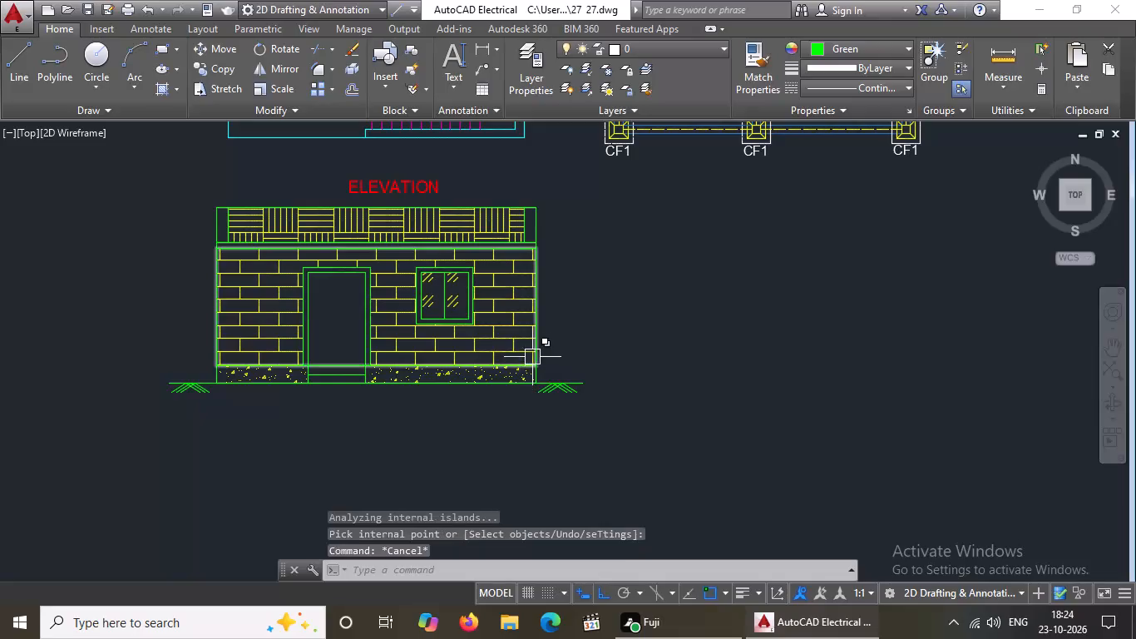
# Fill the end posts at both ends of the elevation's parapet with a SOLID hatch in yellow.
pyautogui.click(173, 83)
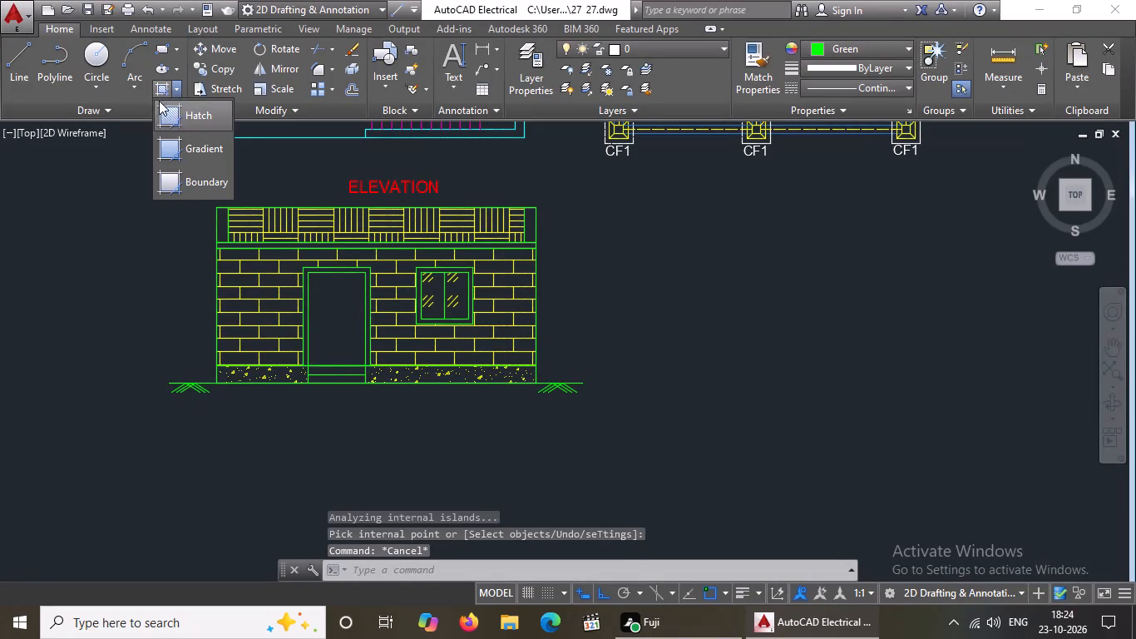
pyautogui.click(190, 114)
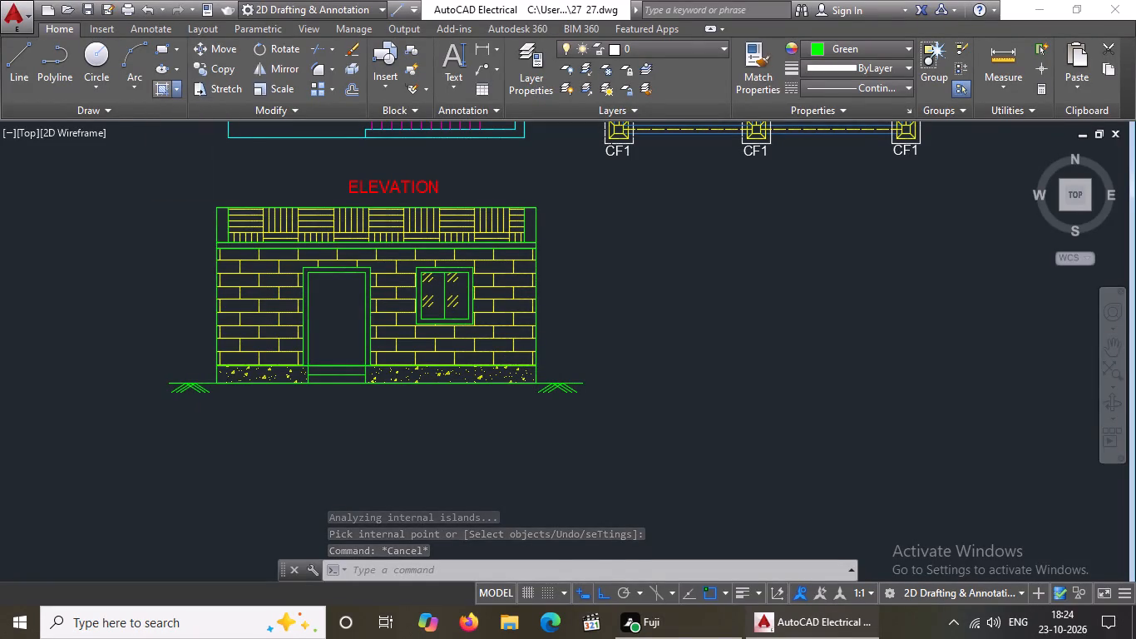
pyautogui.scroll(8, 215, 71)
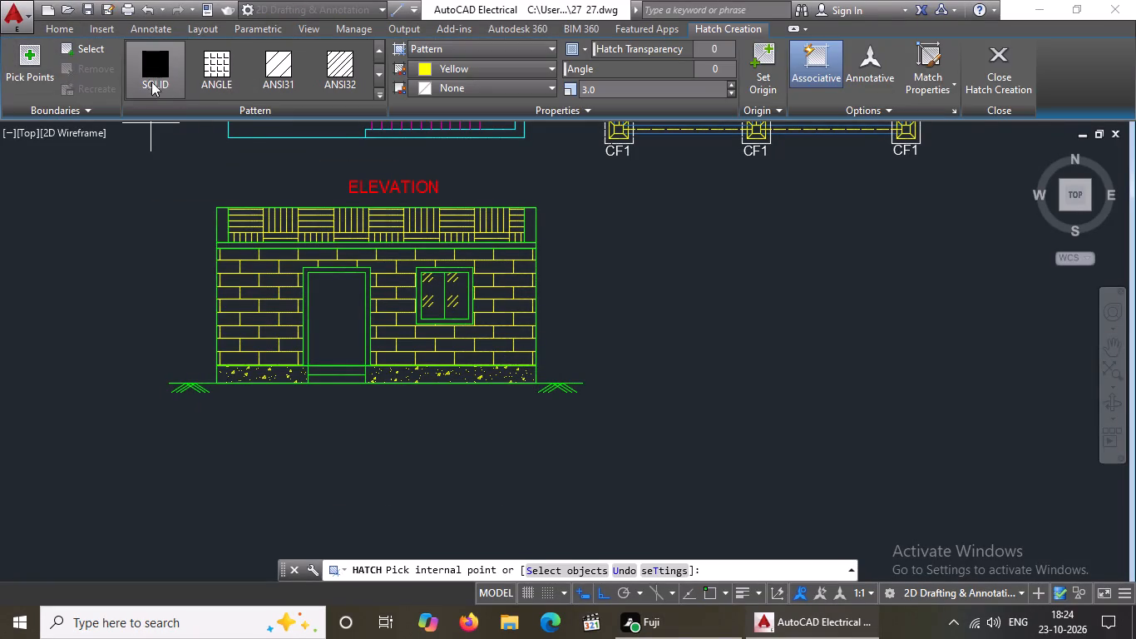
pyautogui.click(146, 71)
pyautogui.scroll(3, 249, 229)
pyautogui.click(134, 206)
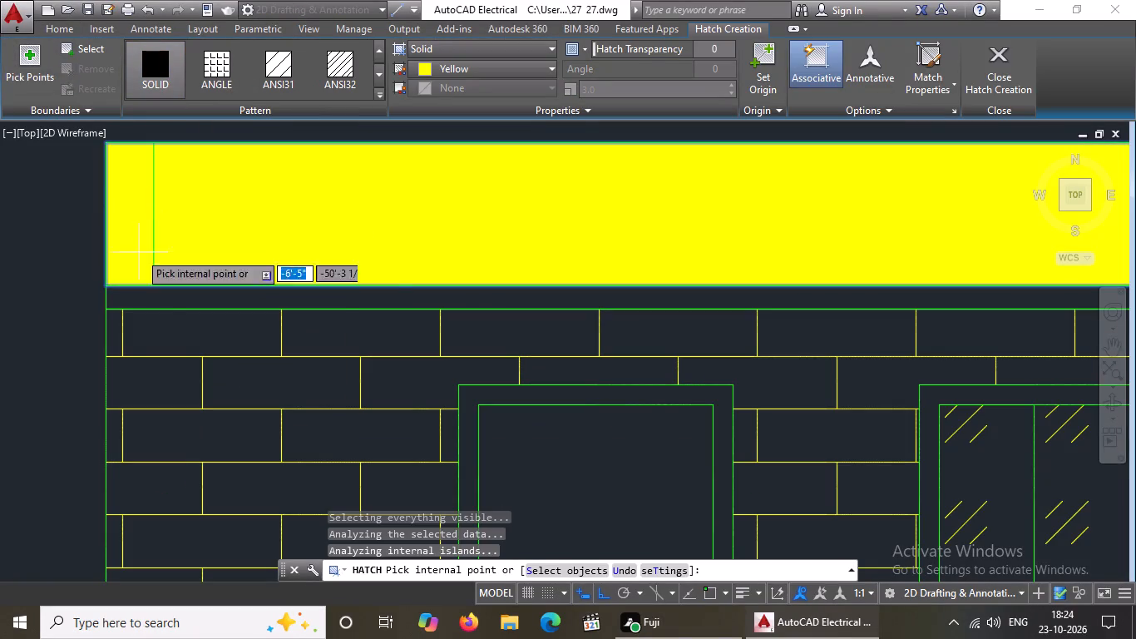
pyautogui.scroll(-3, 521, 150)
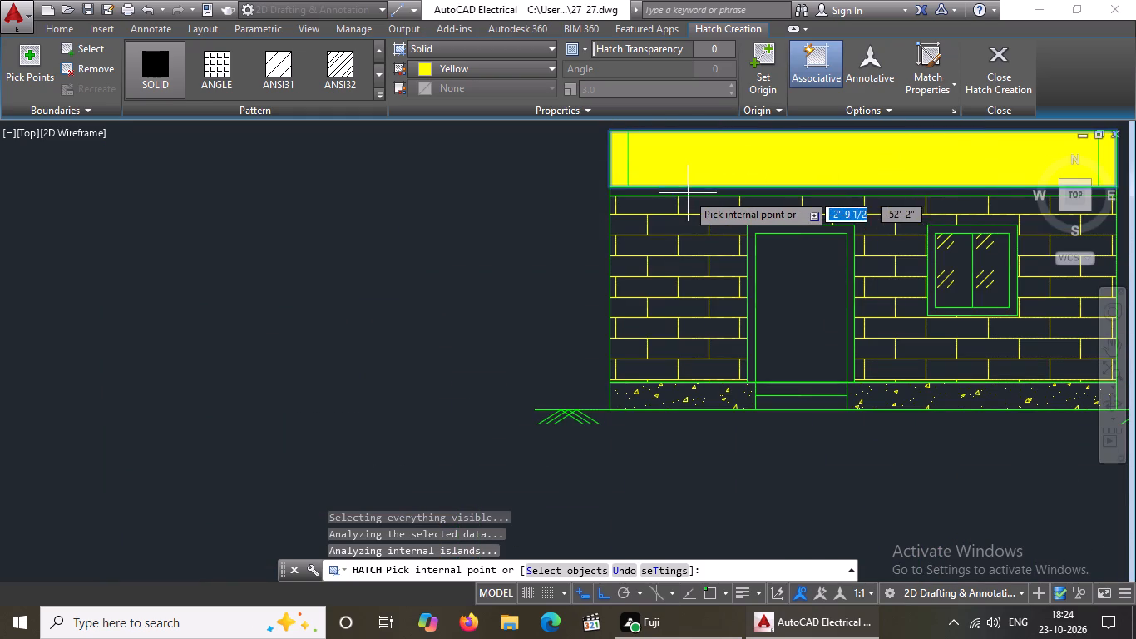
pyautogui.click(671, 193)
pyautogui.scroll(-3, 676, 193)
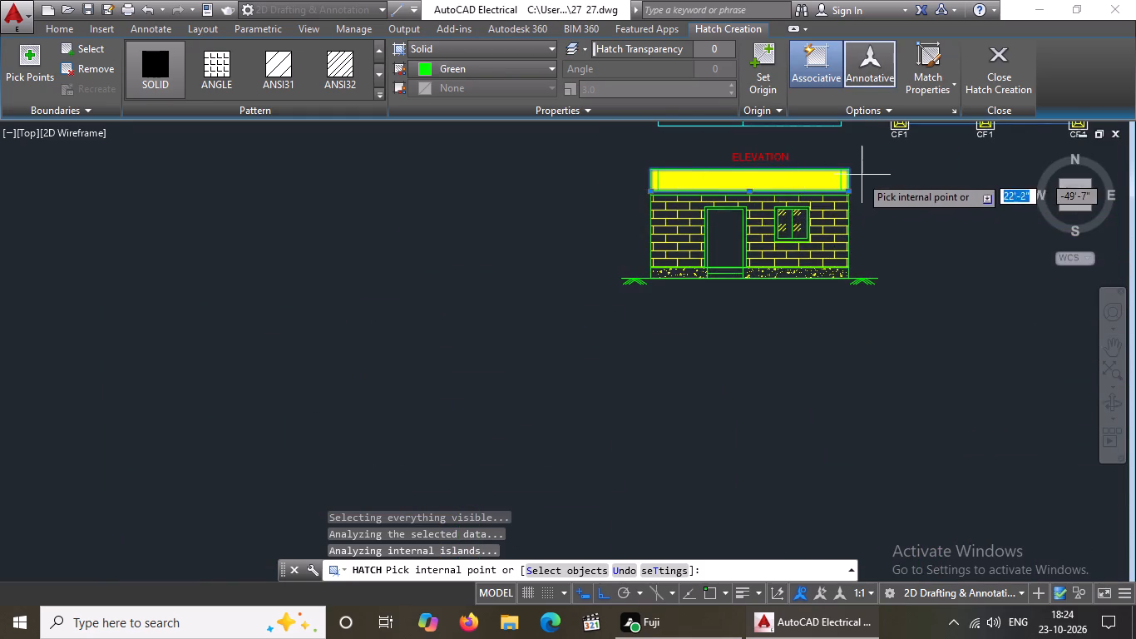
pyautogui.scroll(2, 860, 176)
pyautogui.click(696, 188)
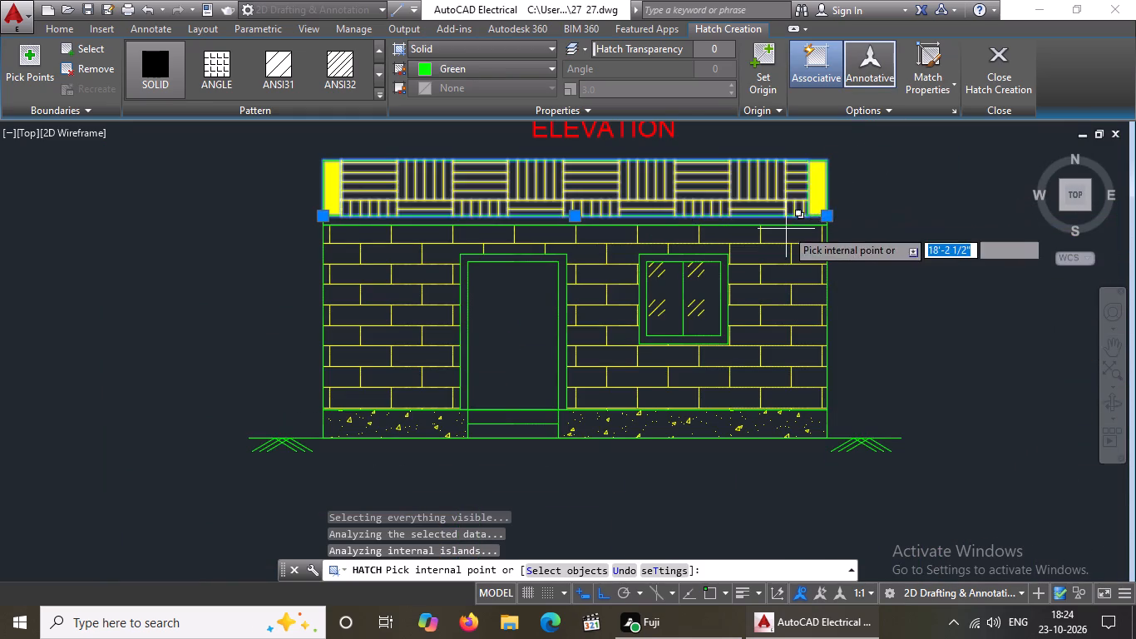
# Fill the narrow slab band directly below the parapet with the SOLID yellow hatch and finish the hatch.
pyautogui.scroll(3, 744, 223)
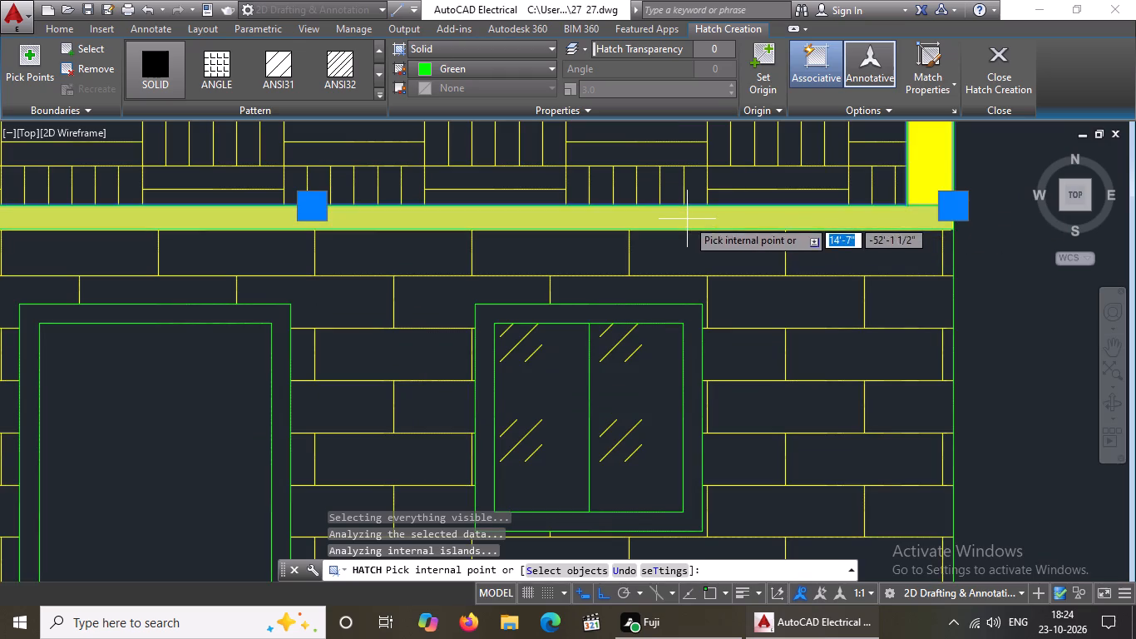
pyautogui.click(687, 219)
pyautogui.click(1010, 73)
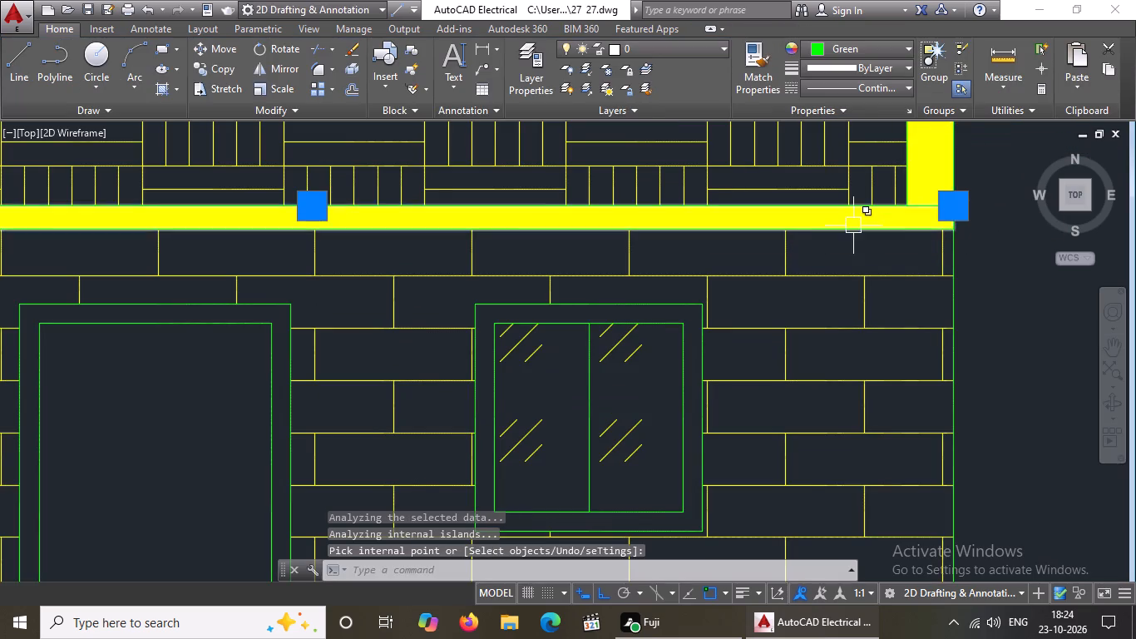
pyautogui.scroll(-3, 853, 225)
pyautogui.press('Escape')
pyautogui.press('Escape')
pyautogui.press('Escape')
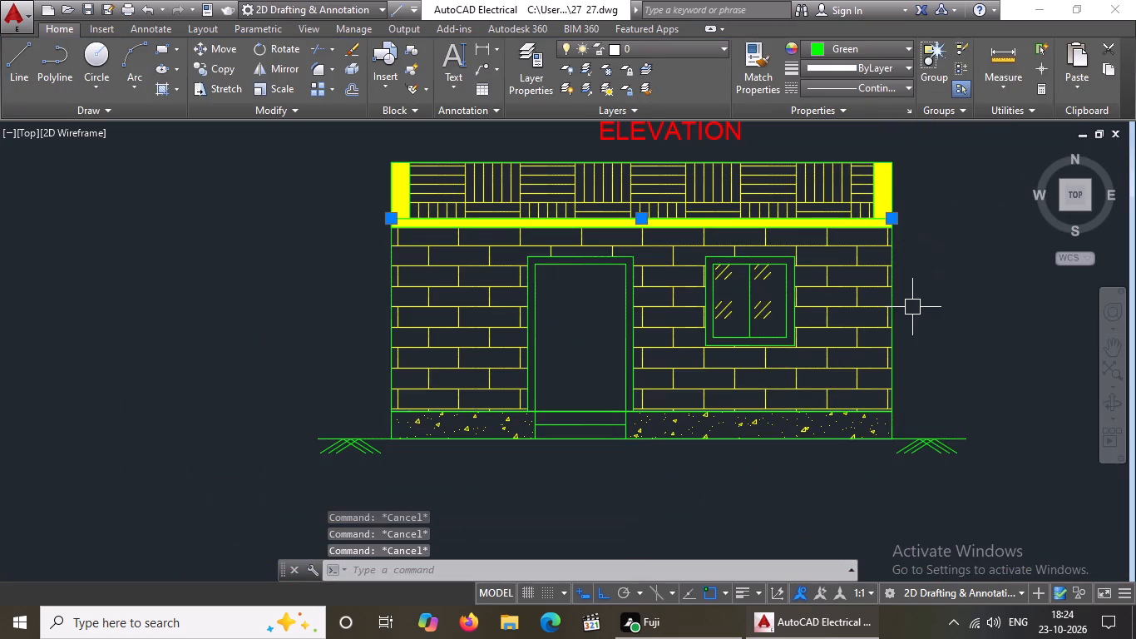
pyautogui.press('Escape')
pyautogui.press('Escape')
pyautogui.press('Escape')
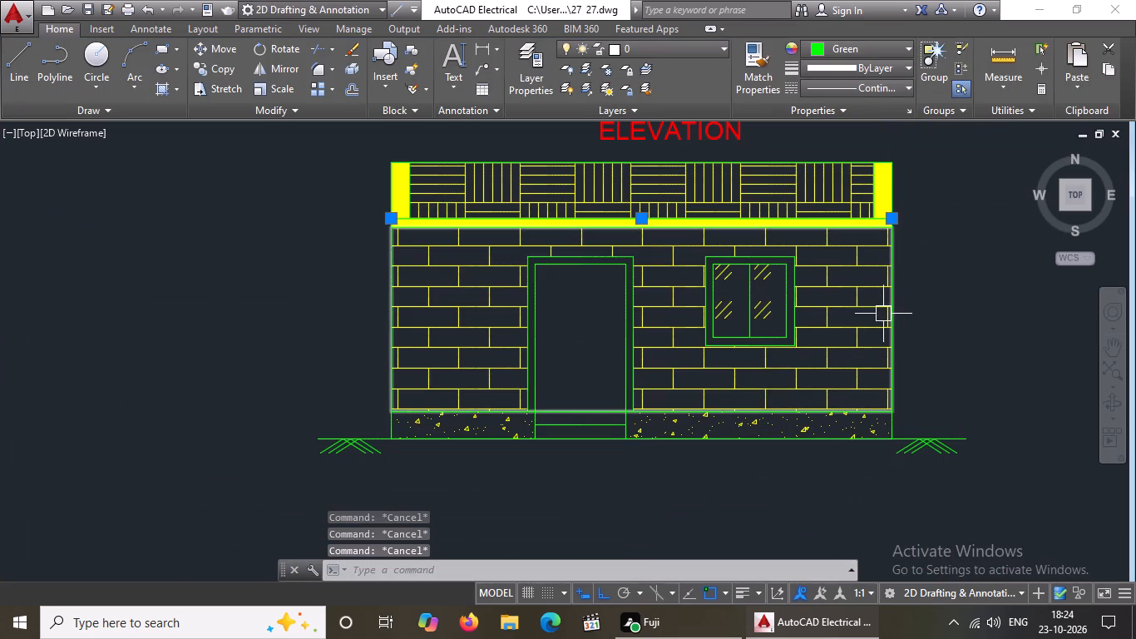
pyautogui.press('Escape')
pyautogui.press('Escape')
pyautogui.press('Escape')
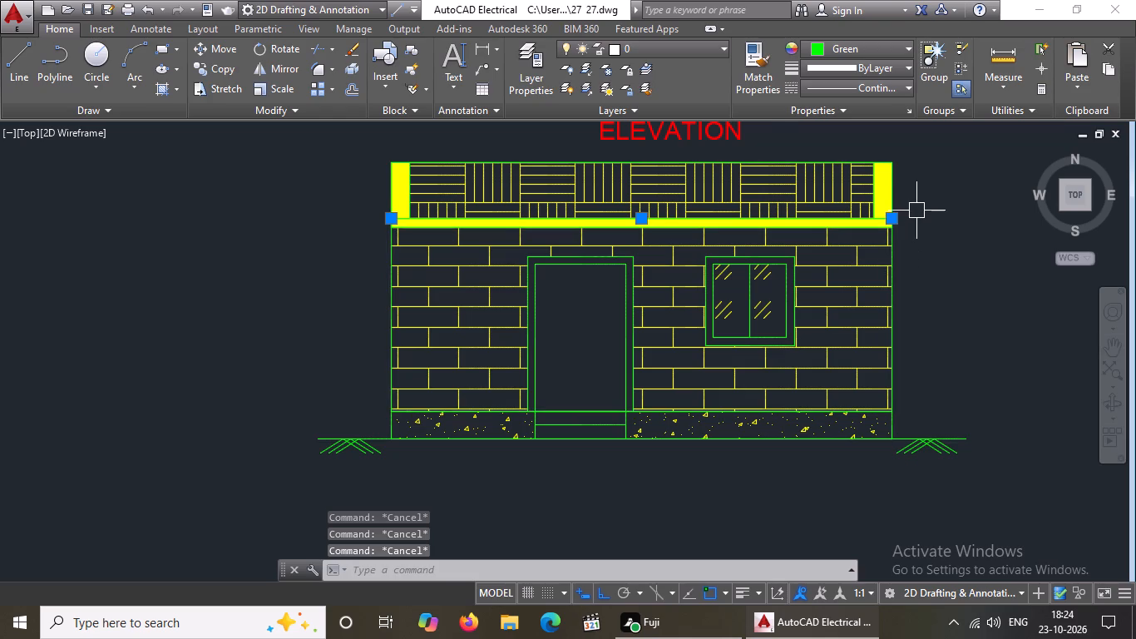
# Fill the elevation's door frame and window frame with the SOLID hatch in yellow.
pyautogui.click(175, 85)
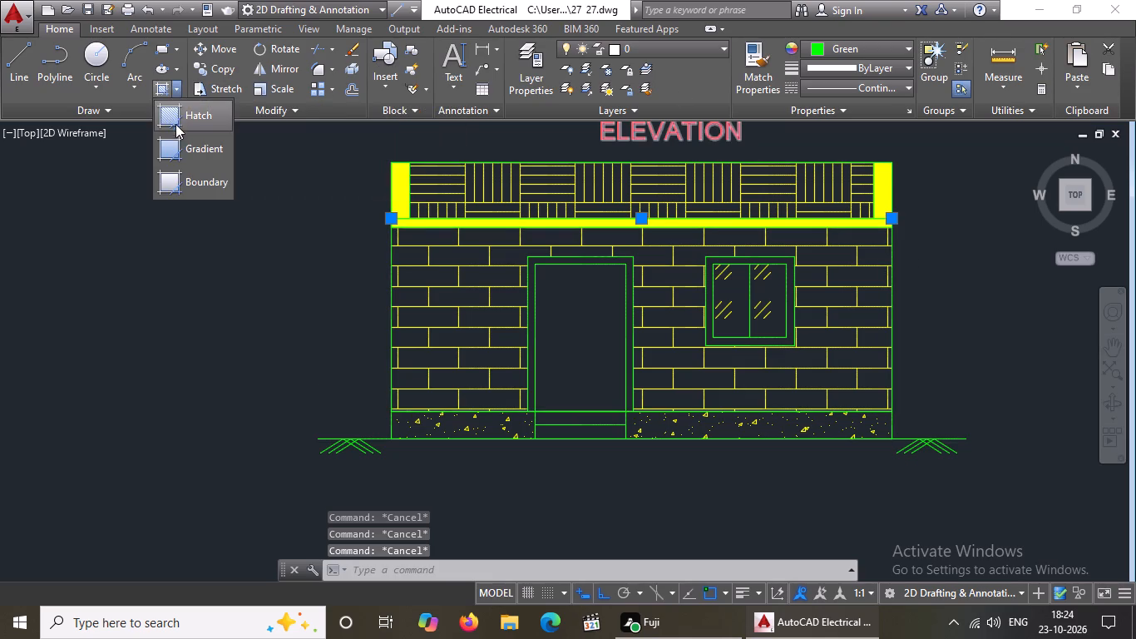
pyautogui.click(189, 114)
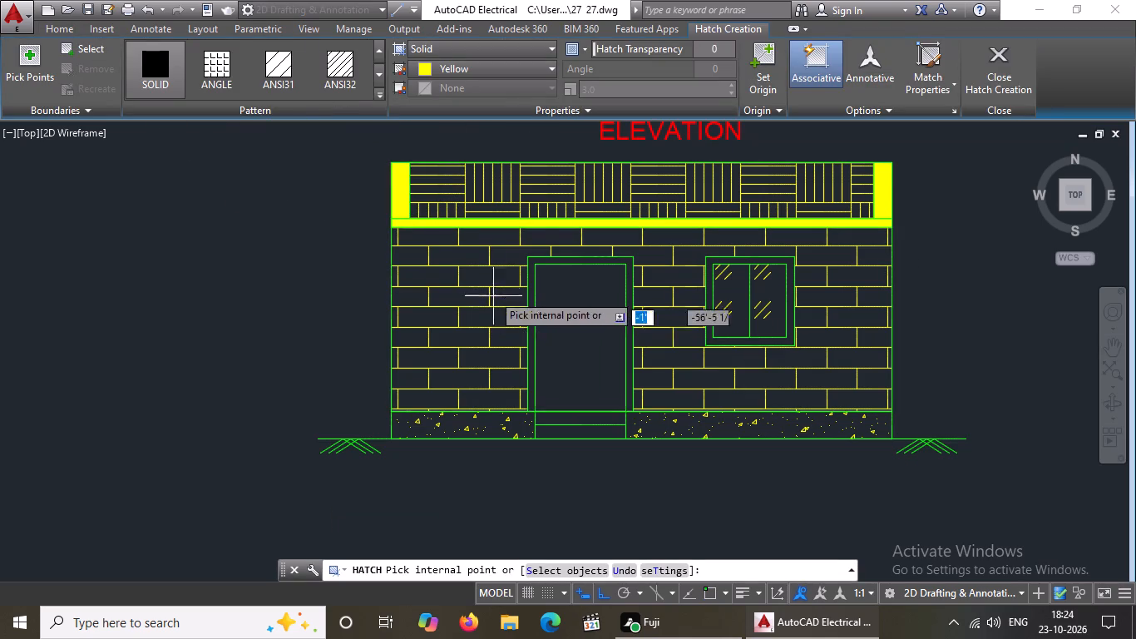
pyautogui.scroll(2, 541, 309)
pyautogui.click(512, 300)
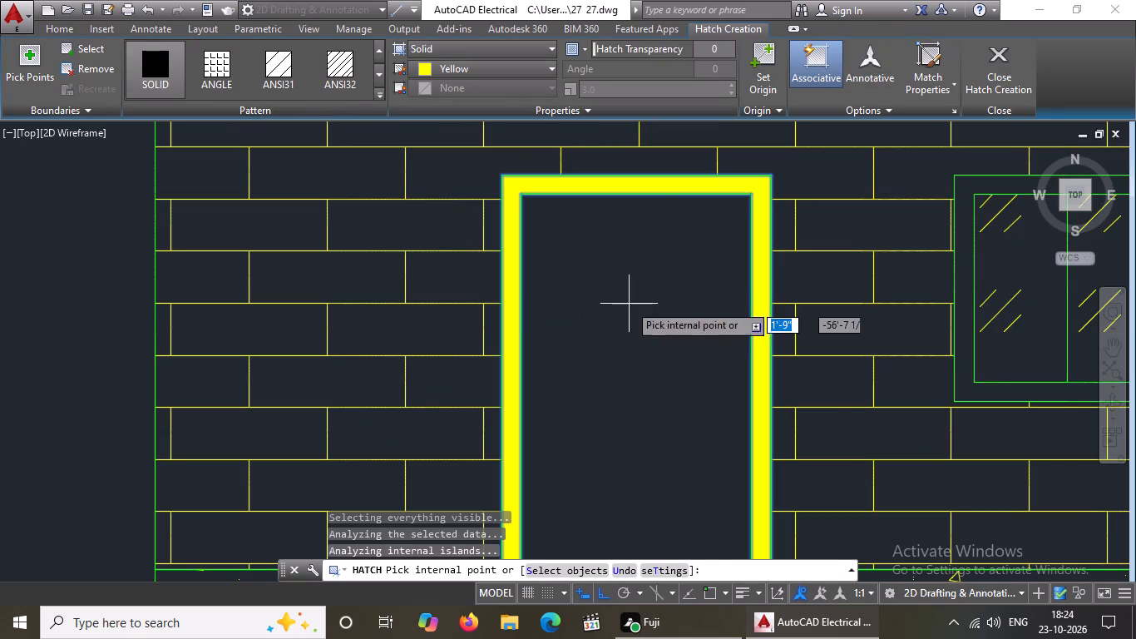
pyautogui.click(966, 321)
pyautogui.scroll(-2, 961, 330)
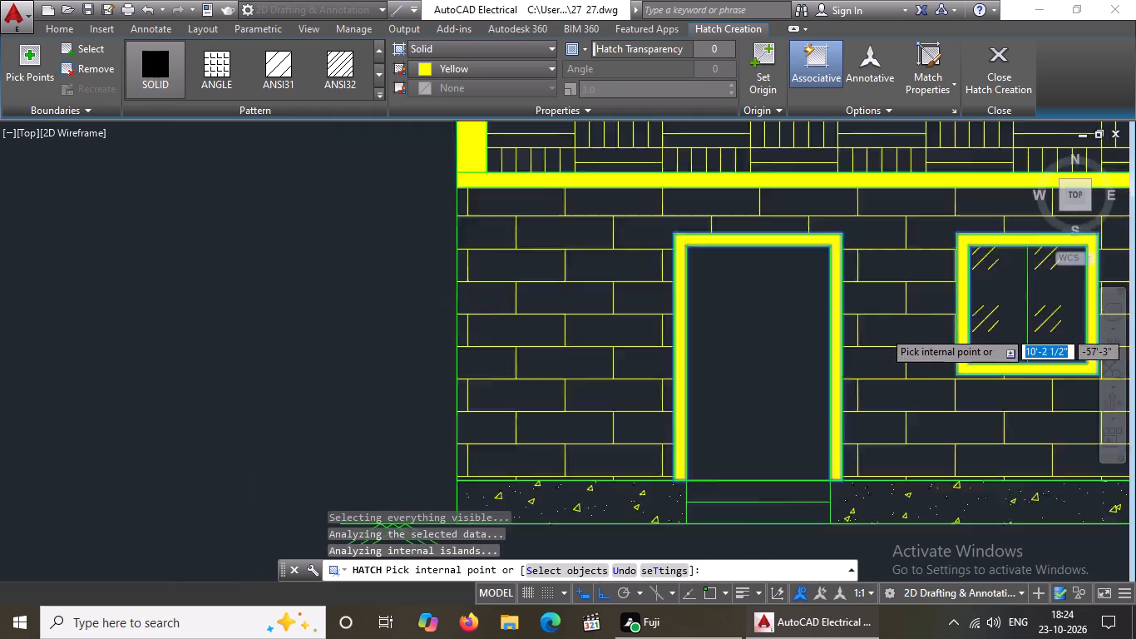
pyautogui.scroll(-2, 961, 330)
pyautogui.click(997, 82)
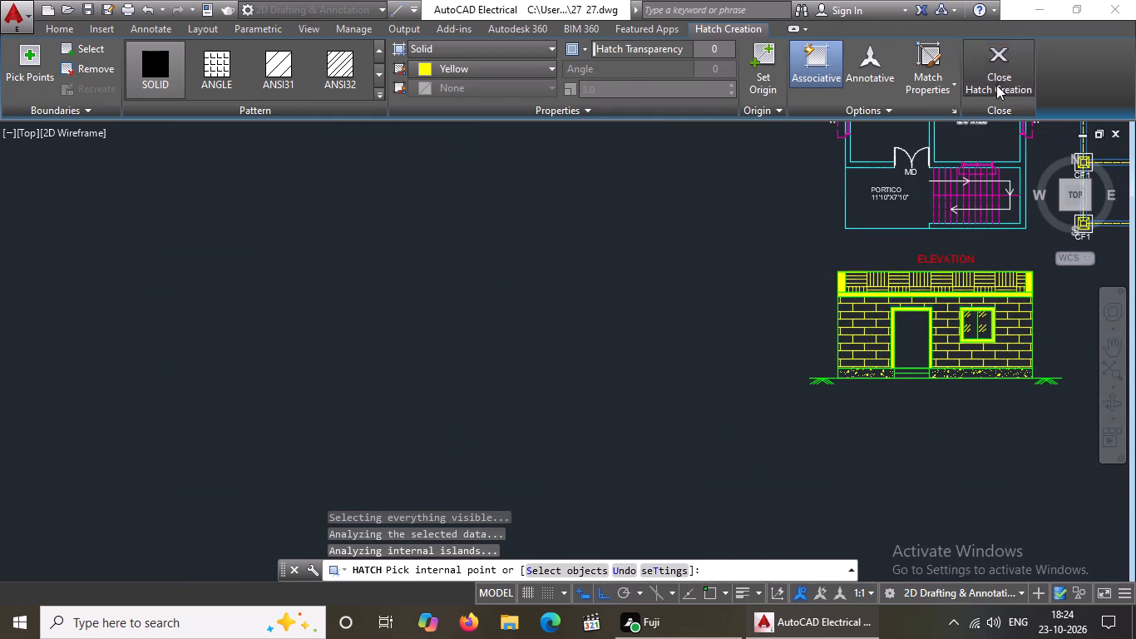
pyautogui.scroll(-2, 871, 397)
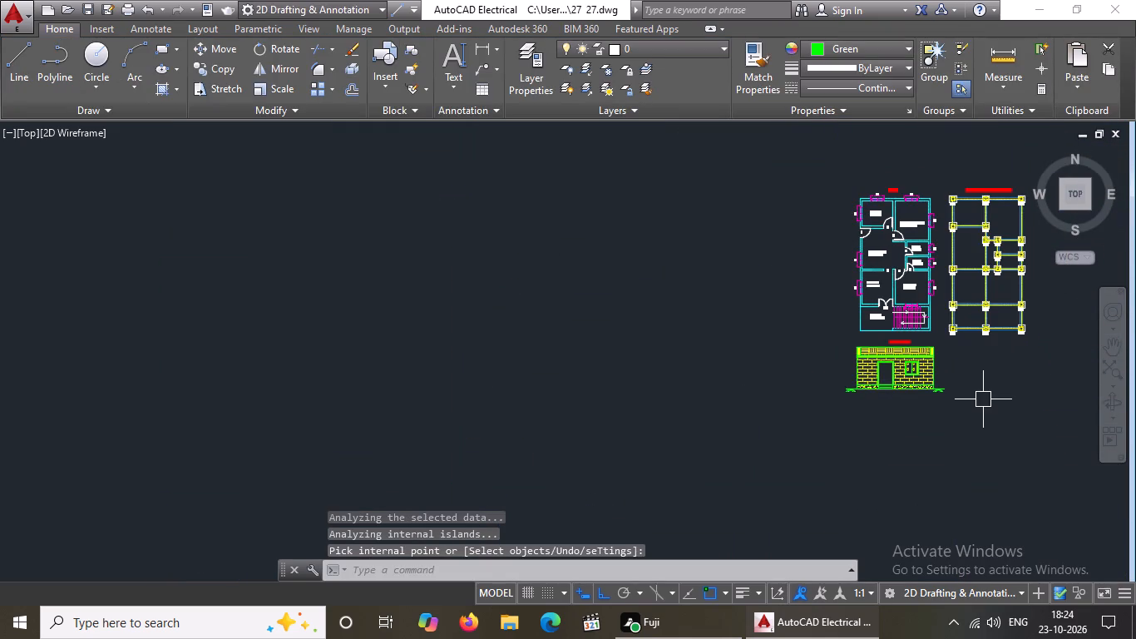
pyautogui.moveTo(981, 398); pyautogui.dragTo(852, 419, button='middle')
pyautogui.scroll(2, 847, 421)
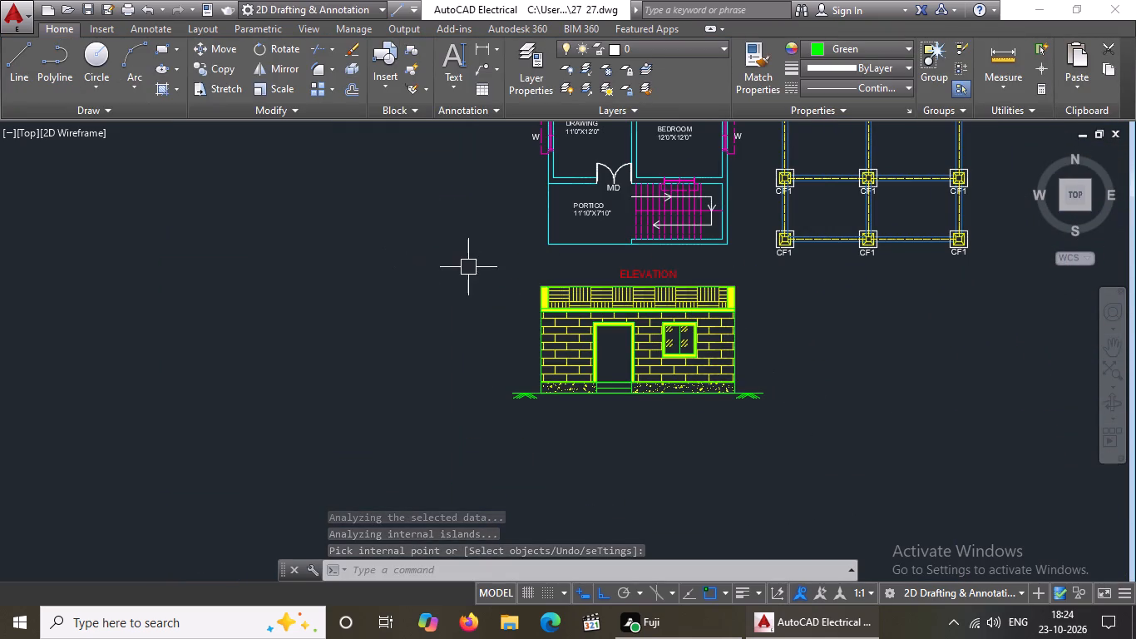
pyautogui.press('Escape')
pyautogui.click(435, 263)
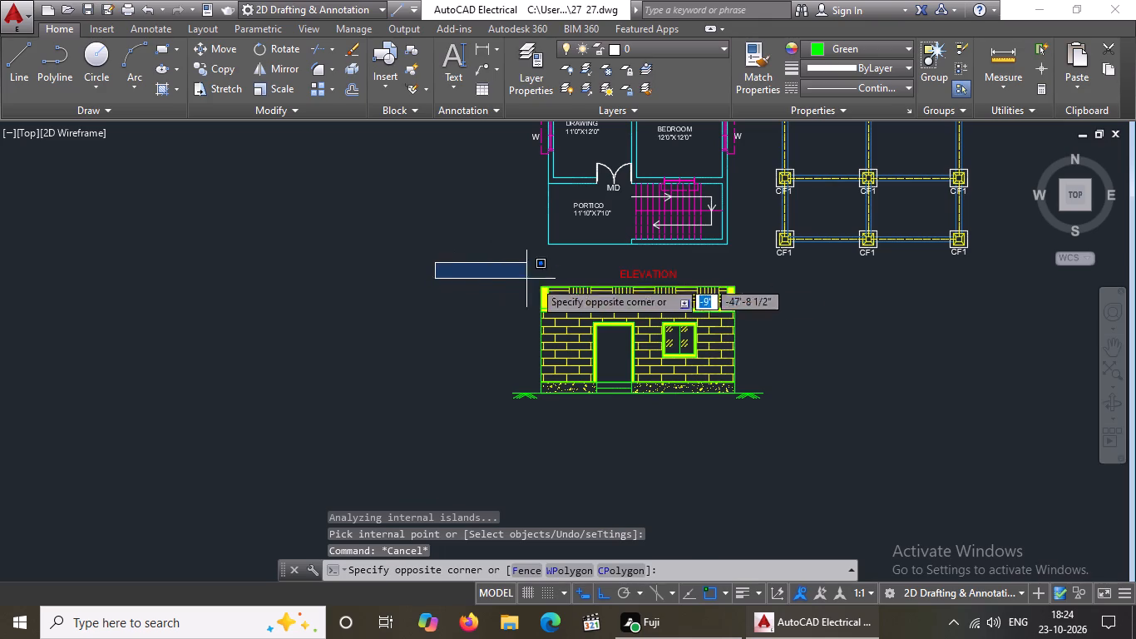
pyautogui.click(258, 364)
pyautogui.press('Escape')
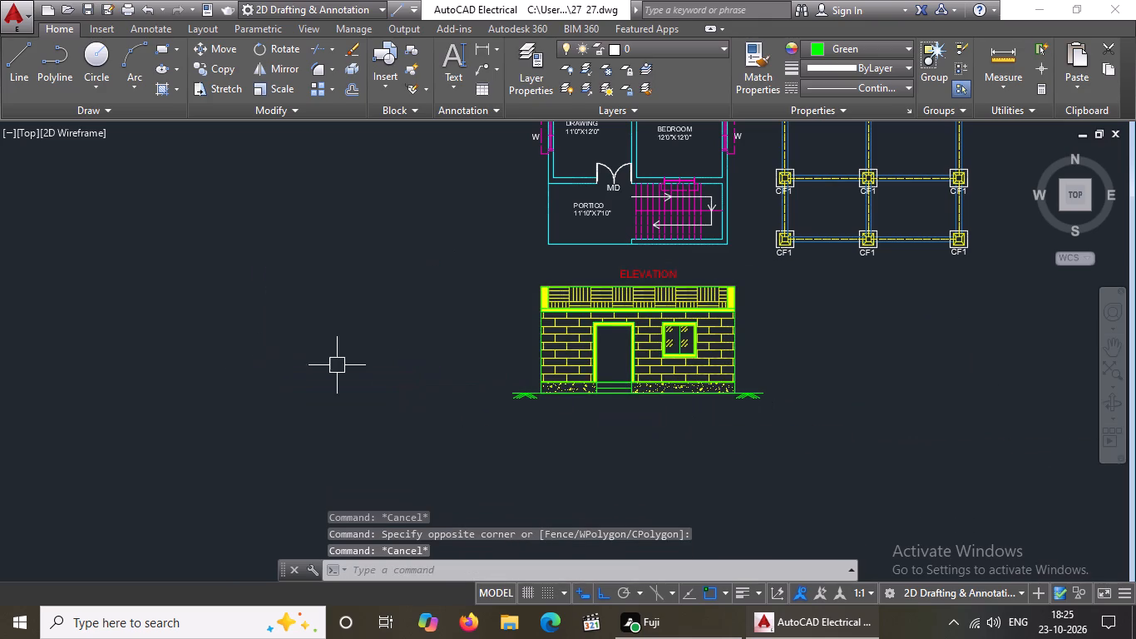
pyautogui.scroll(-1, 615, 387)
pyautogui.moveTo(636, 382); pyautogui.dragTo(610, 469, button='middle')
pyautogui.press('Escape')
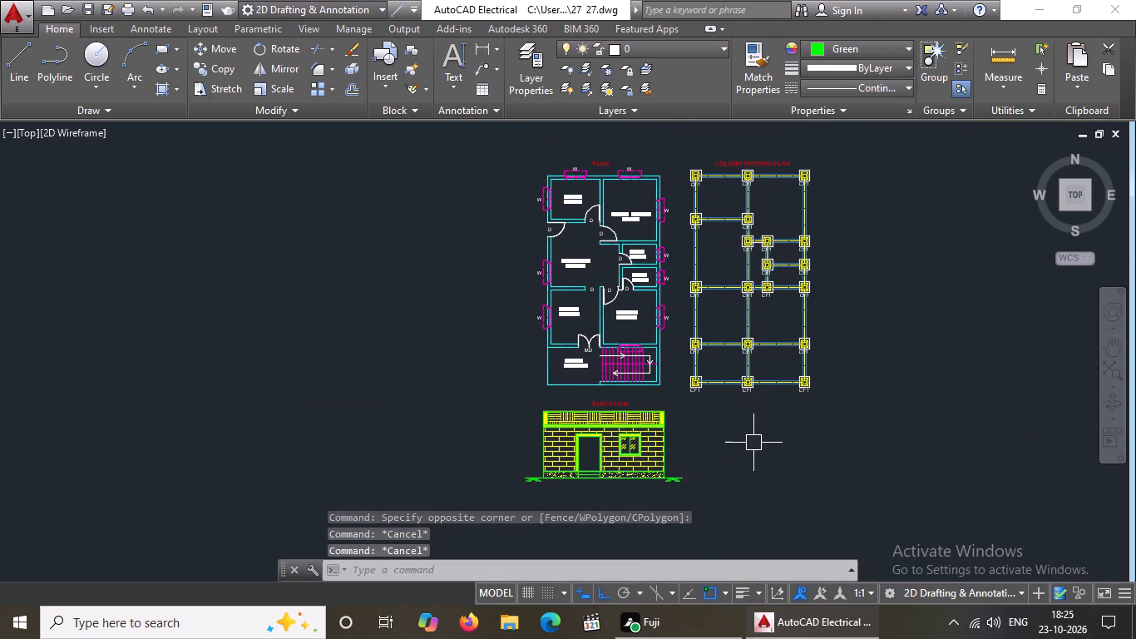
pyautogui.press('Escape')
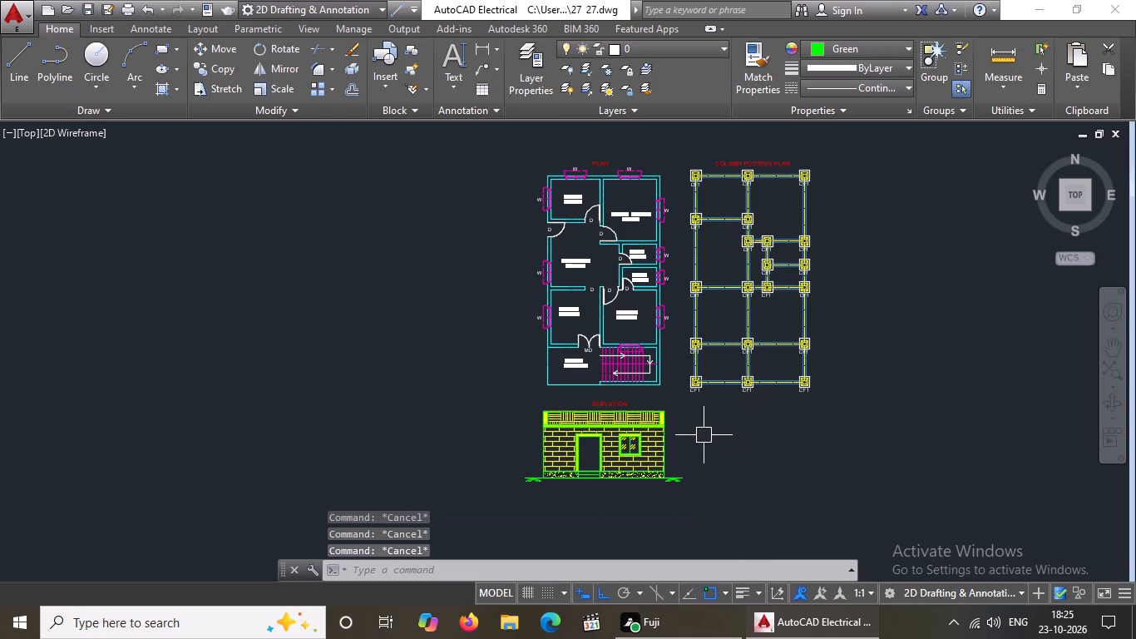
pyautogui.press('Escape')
# Turn off command log recording with the LOGFILEOFF command, running it twice.
pyautogui.click(412, 574)
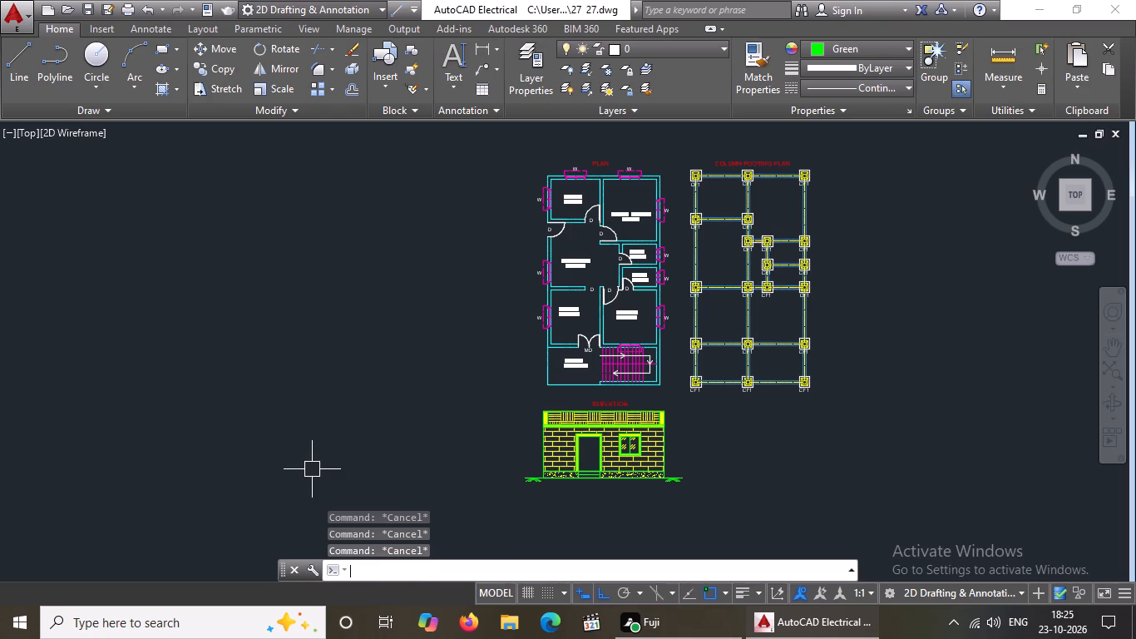
pyautogui.write('LO')
pyautogui.write('GFIL')
pyautogui.write('EOFF')
pyautogui.press('Return')
pyautogui.write('LOGFILEOFF')
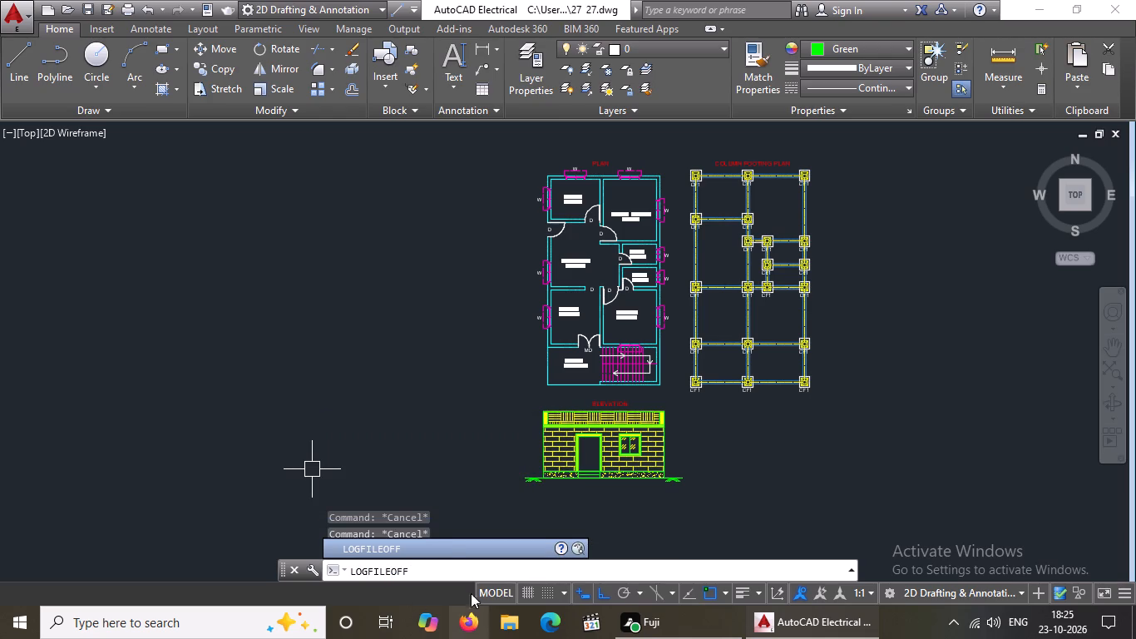
pyautogui.click(447, 542)
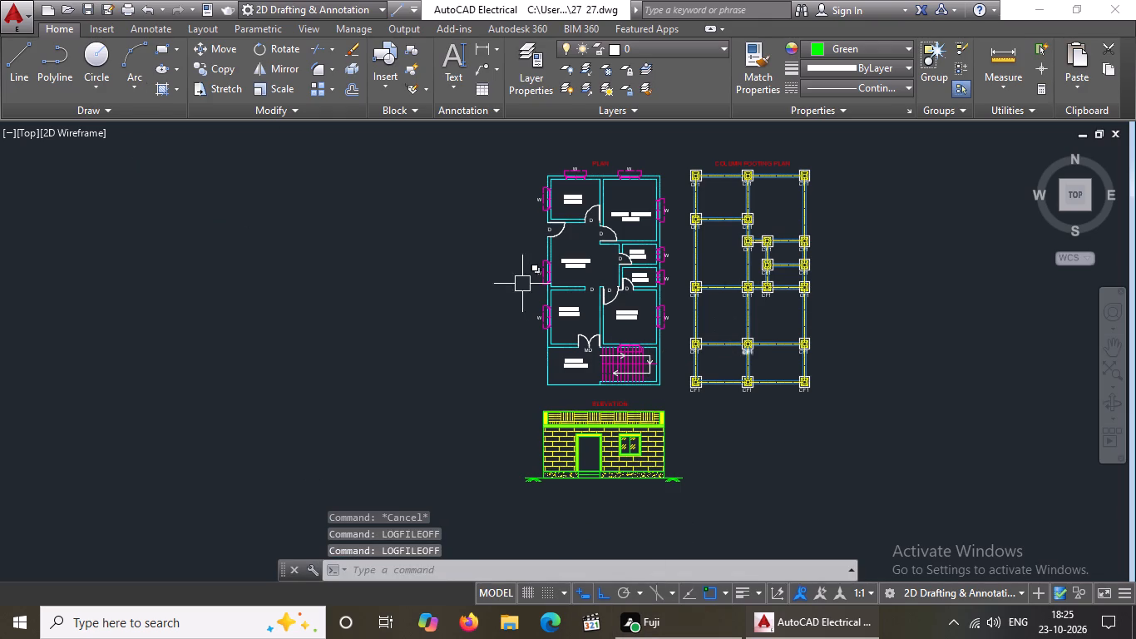
# Save a copy of the drawing as 27 27.dwg in the Nayana folder on the Desktop.
pyautogui.click(22, 12)
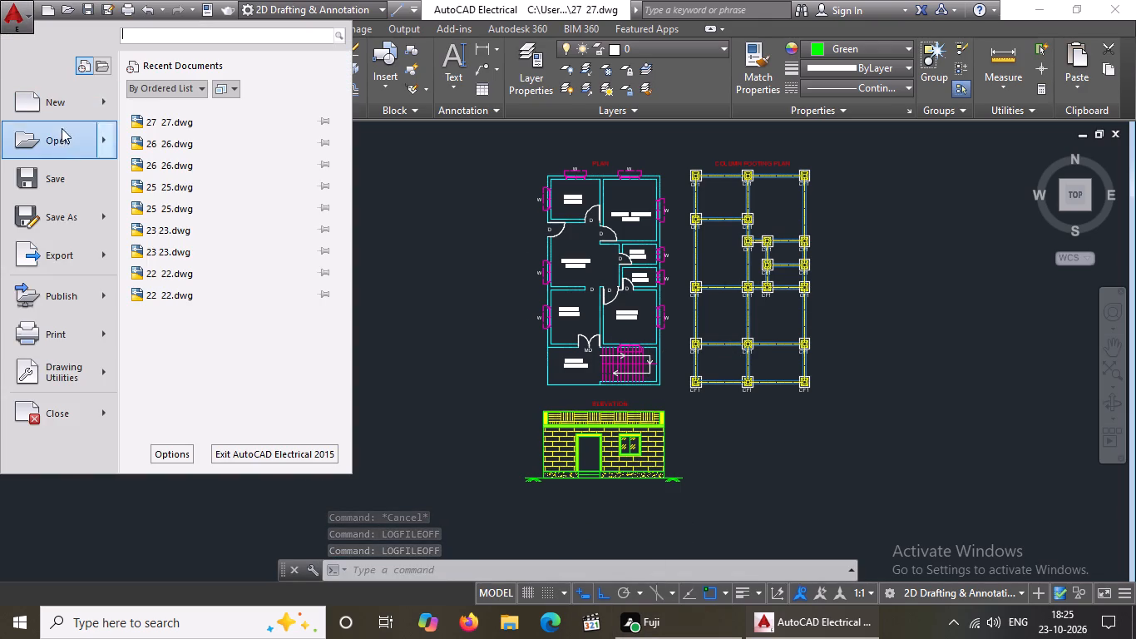
pyautogui.click(106, 217)
pyautogui.click(205, 111)
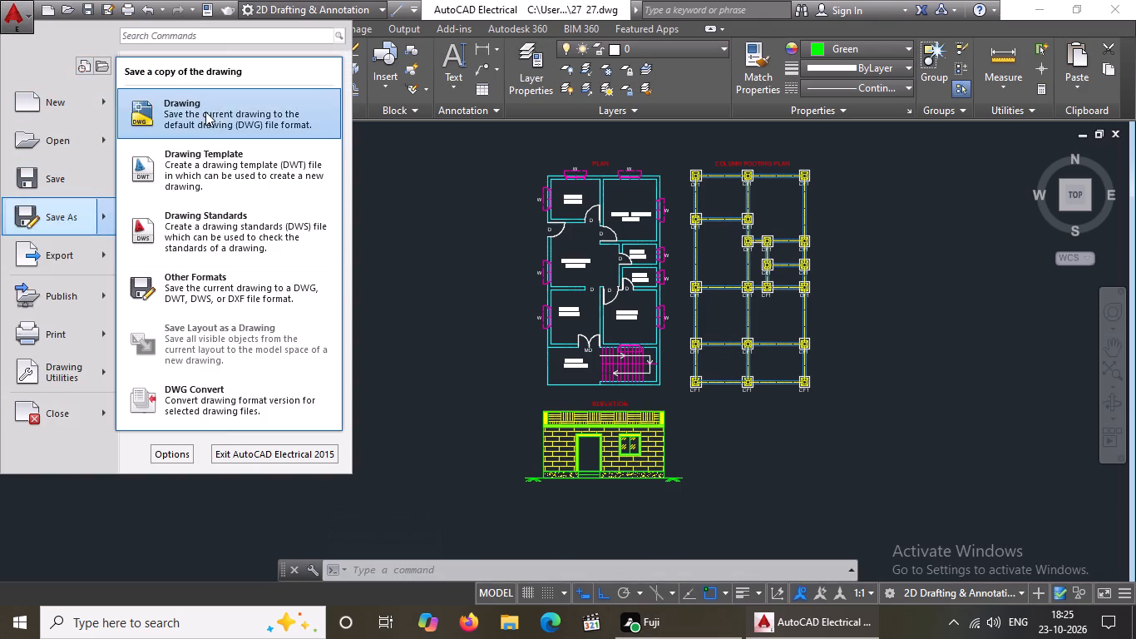
pyautogui.click(343, 324)
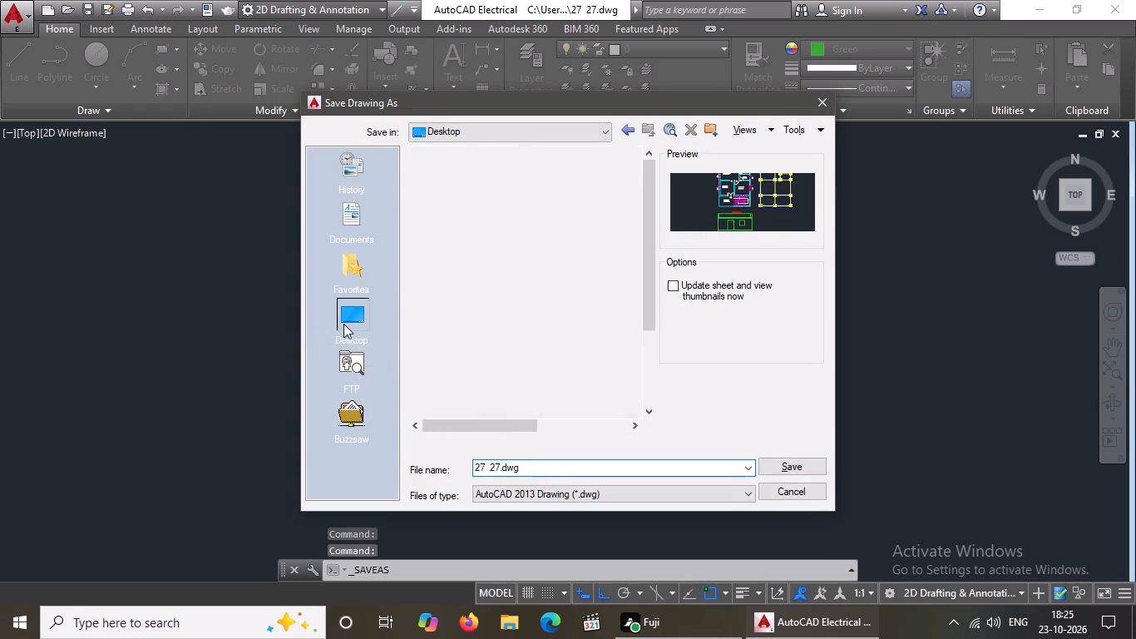
pyautogui.click(441, 265)
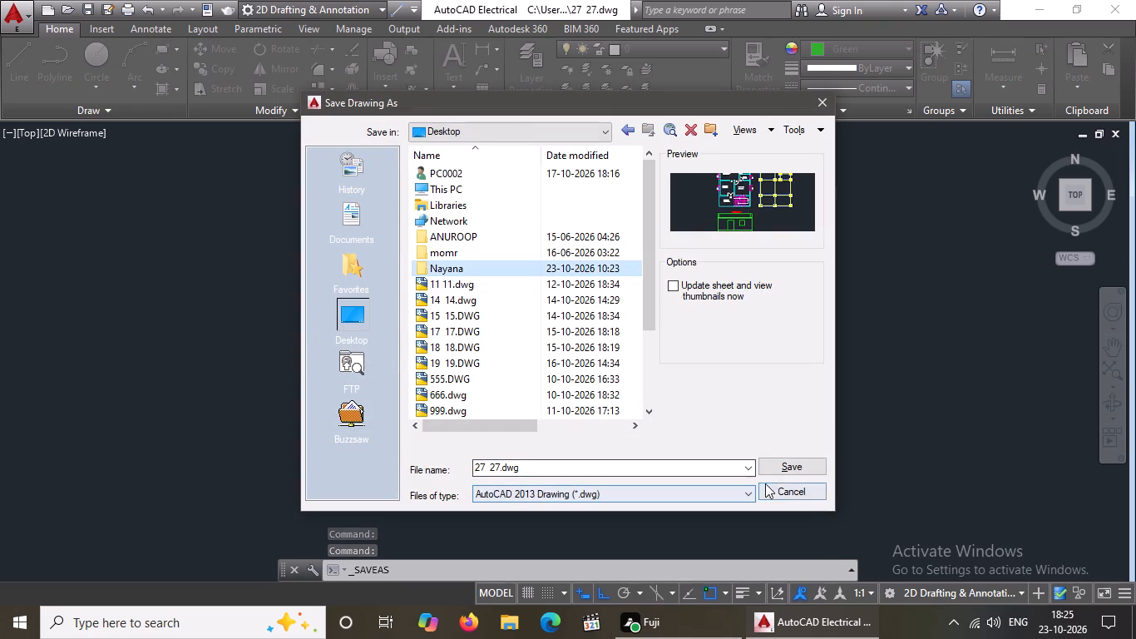
pyautogui.click(773, 464)
pyautogui.click(788, 468)
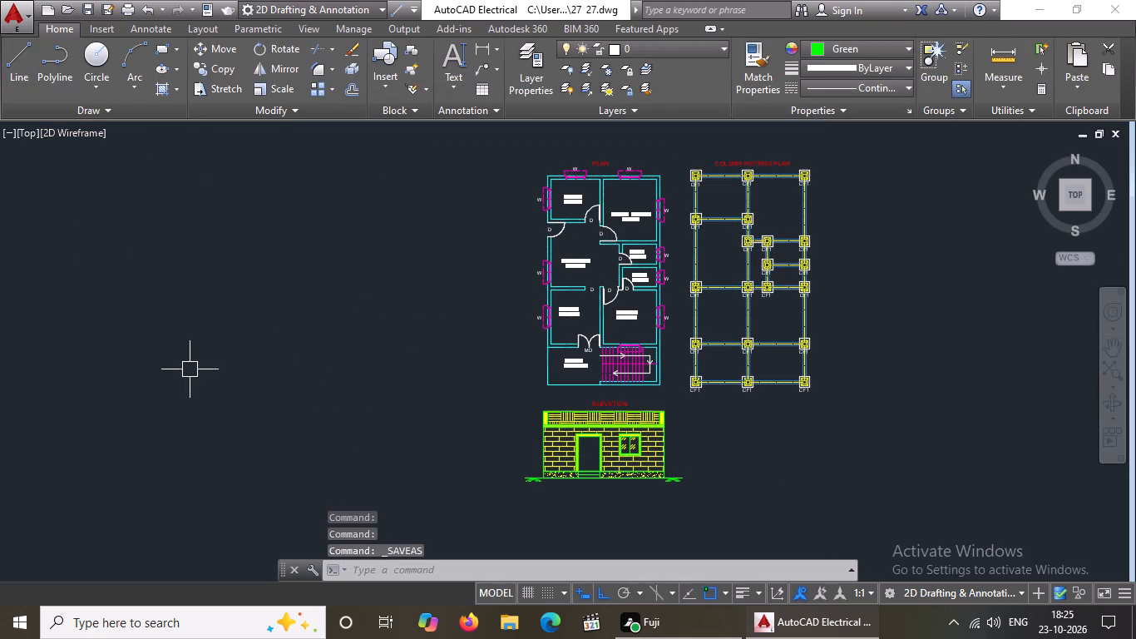
# Set up a plot with the previous plot settings, window the plan, column footing plan and elevation, and preview it.
pyautogui.hotkey('ctrl', 'p')
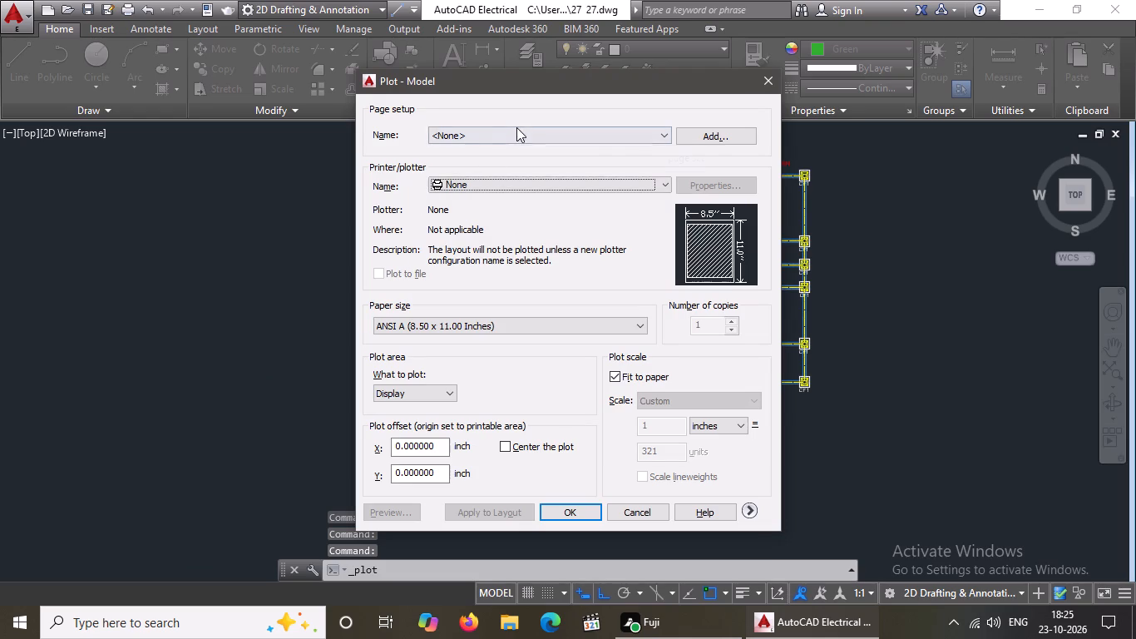
pyautogui.click(516, 127)
pyautogui.click(515, 161)
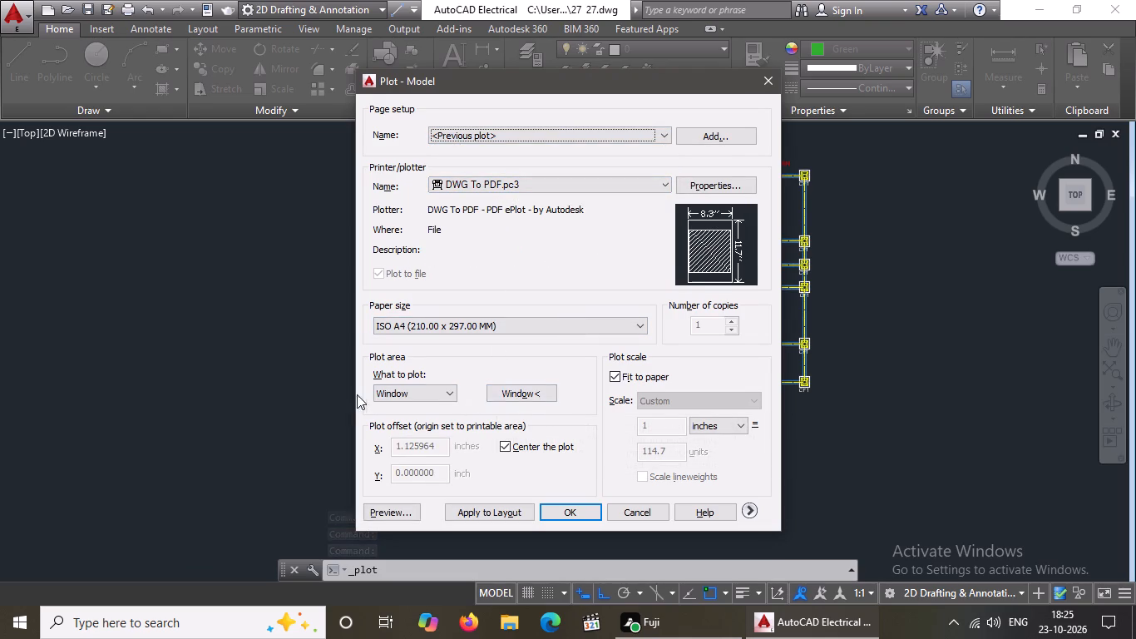
pyautogui.click(524, 392)
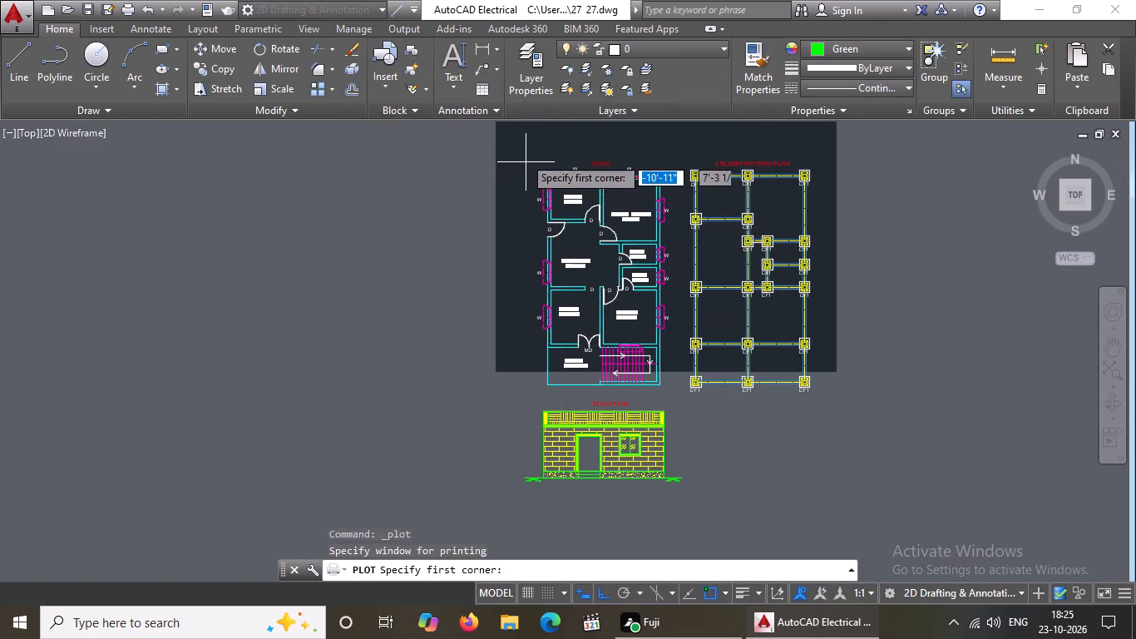
pyautogui.click(524, 146)
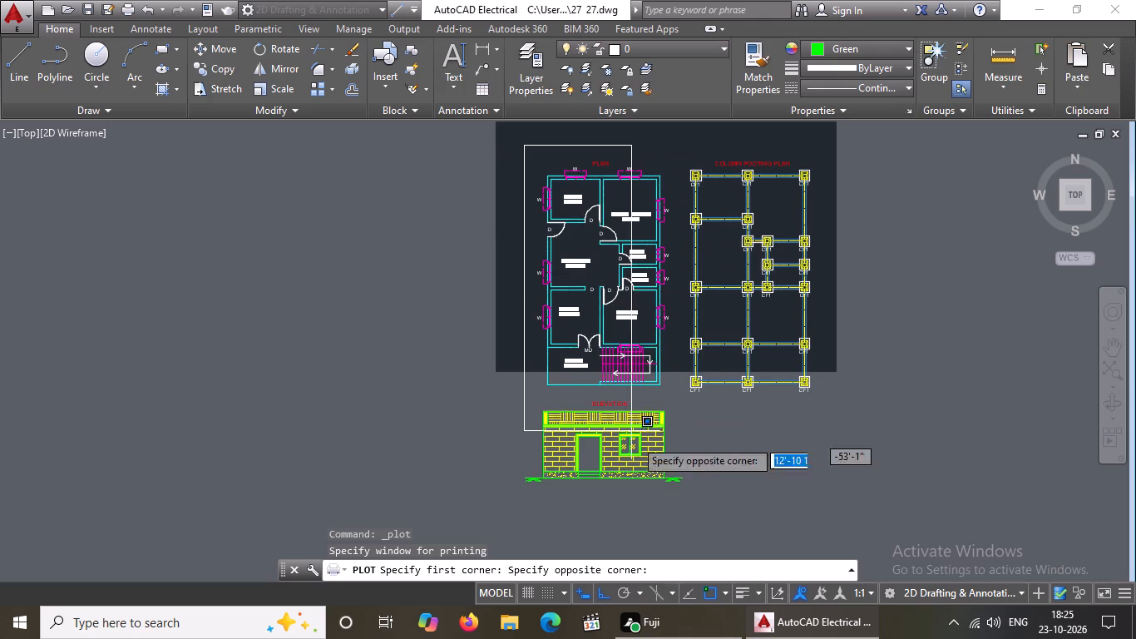
pyautogui.click(819, 495)
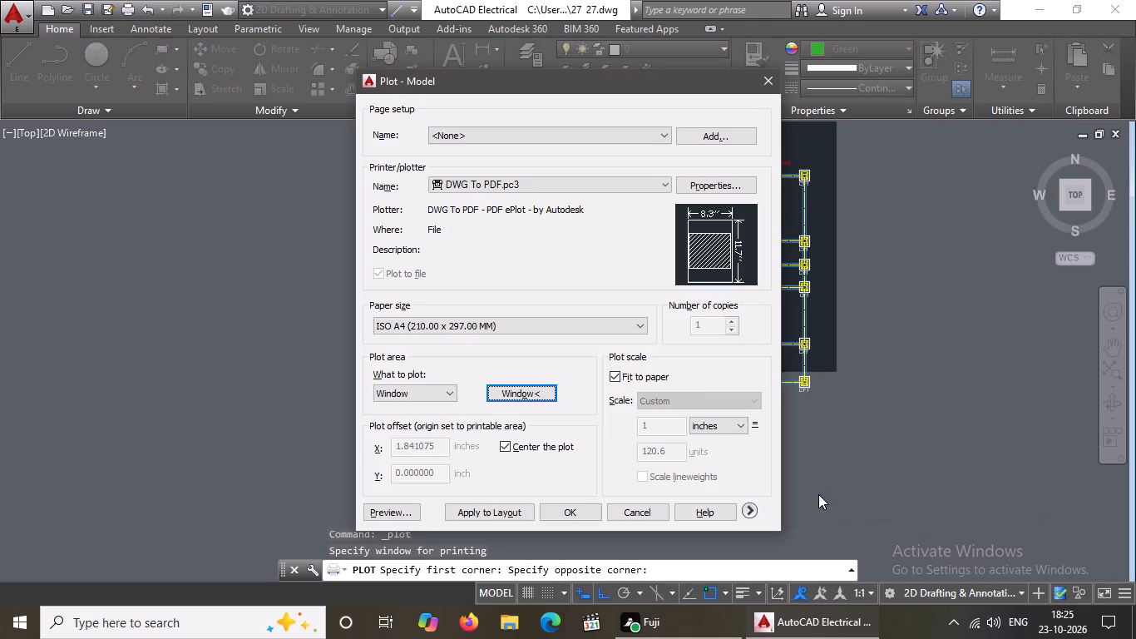
pyautogui.click(388, 514)
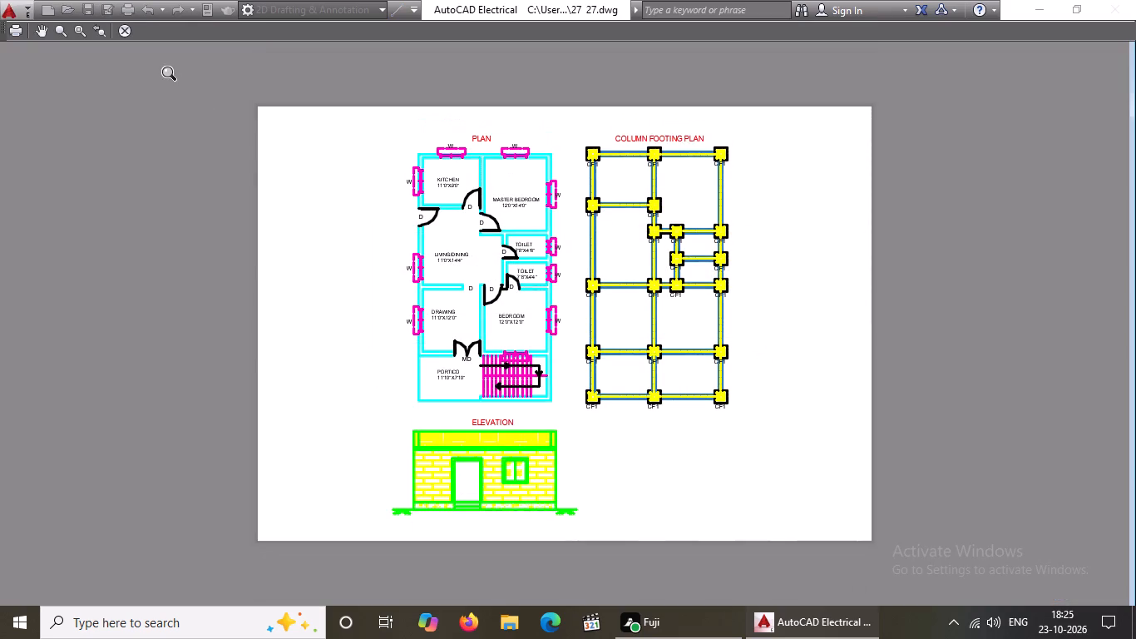
# Plot the previewed sheet to 27 27-Model.pdf in the Nayana folder on the Desktop and minimise the opened PDF.
pyautogui.click(13, 23)
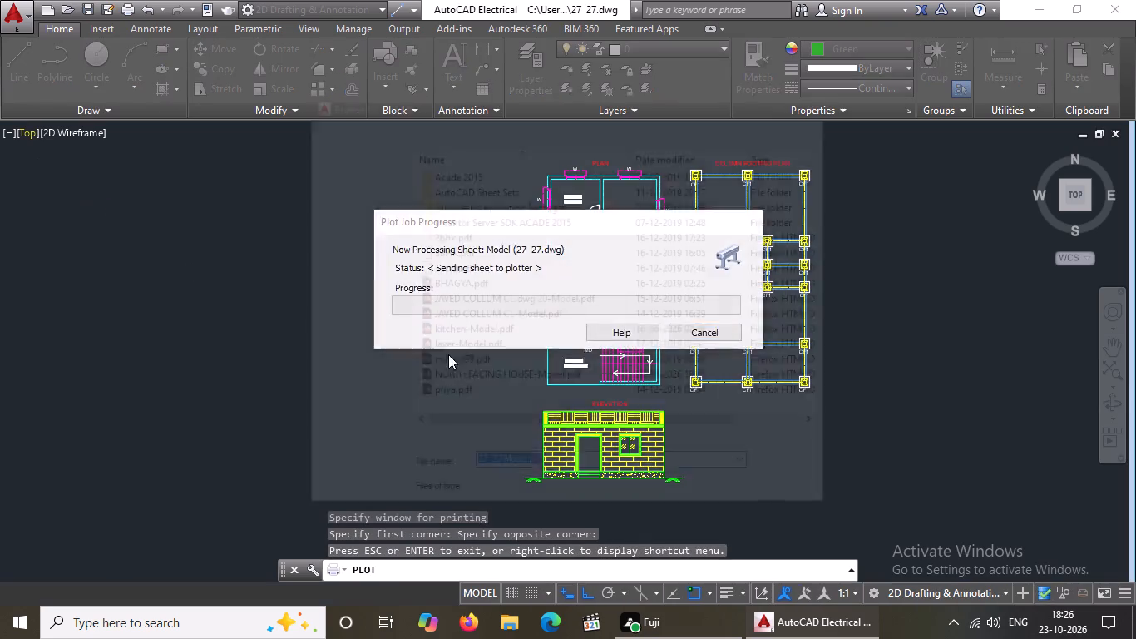
pyautogui.click(346, 327)
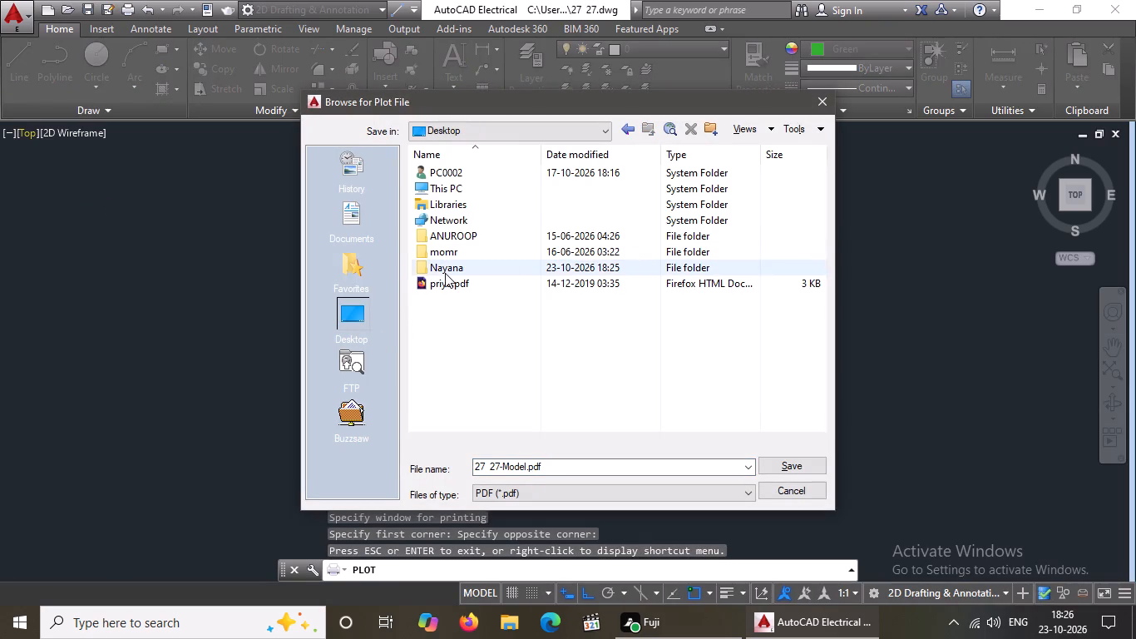
pyautogui.click(447, 267)
pyautogui.click(798, 459)
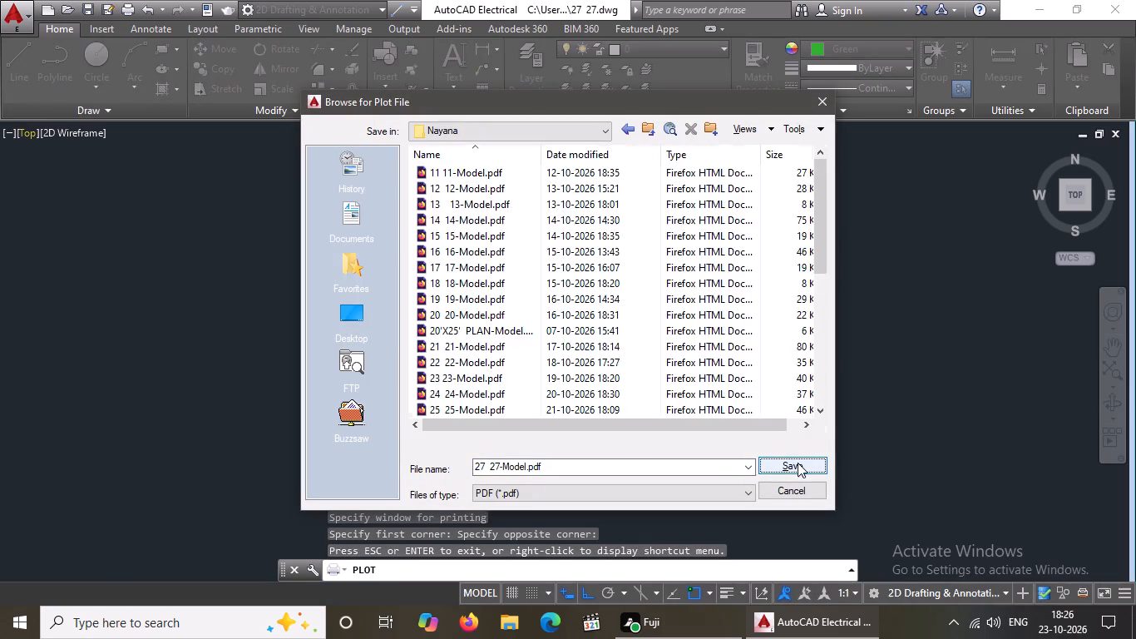
pyautogui.click(797, 465)
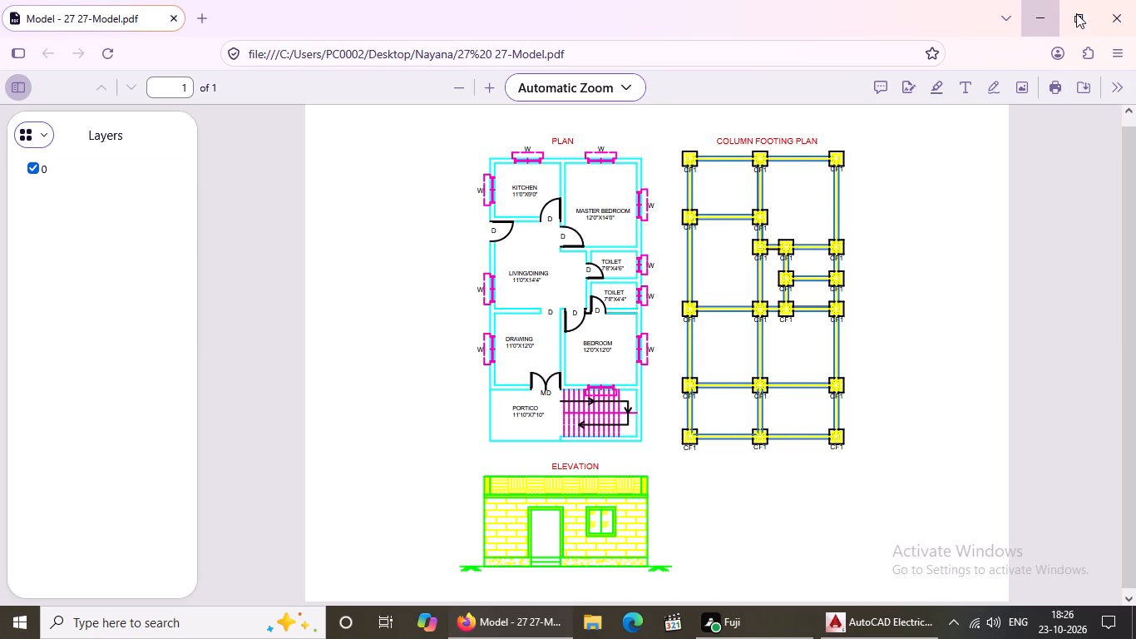
pyautogui.click(1038, 19)
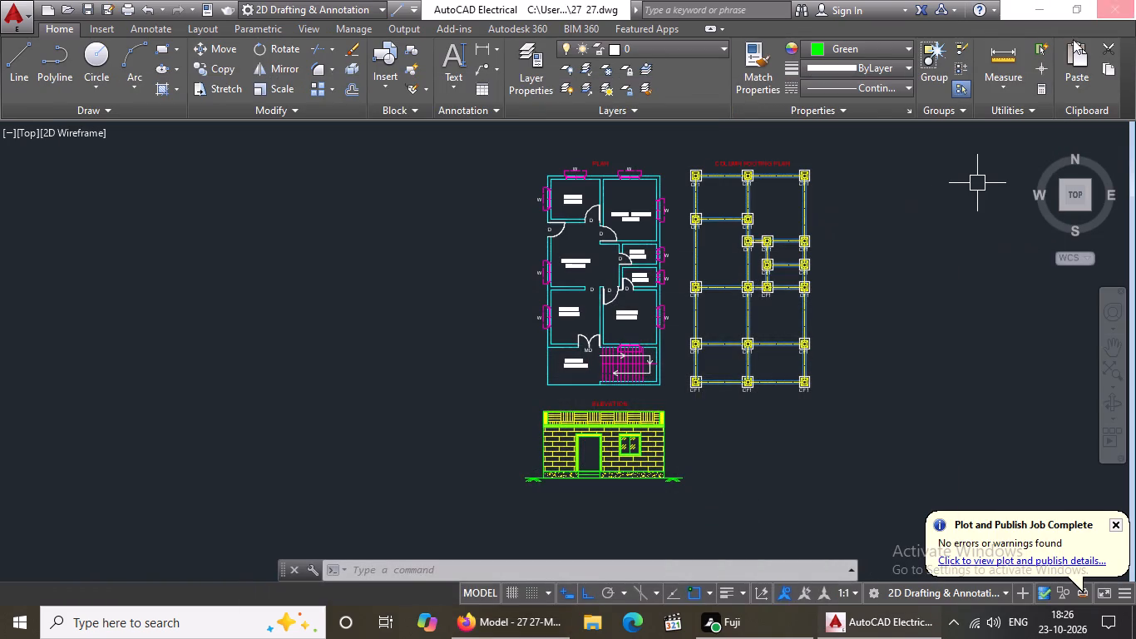